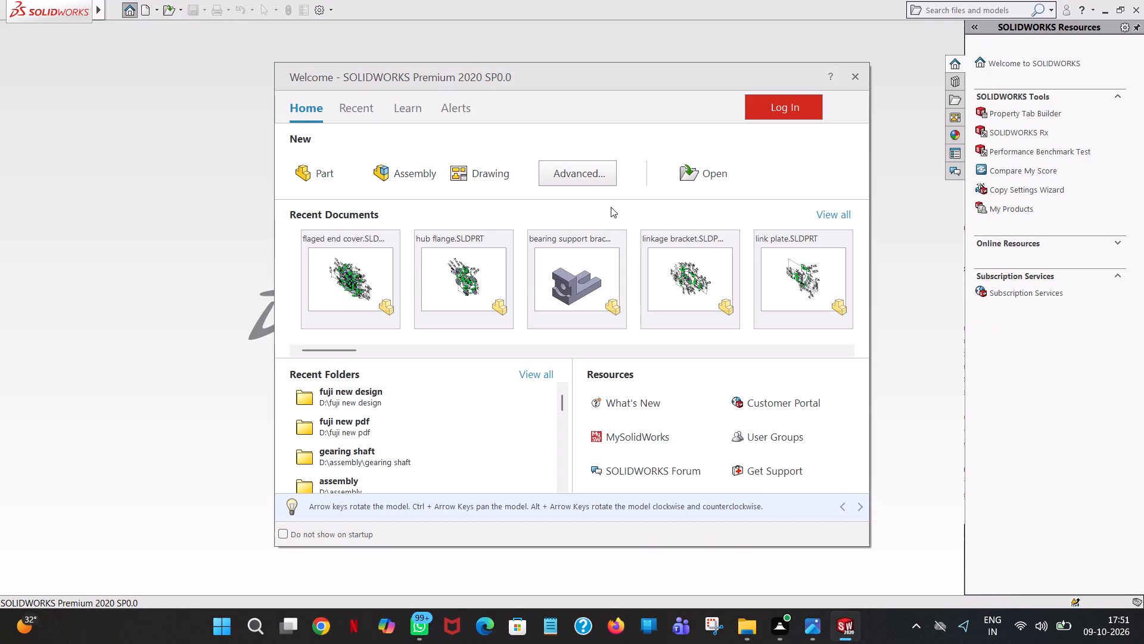
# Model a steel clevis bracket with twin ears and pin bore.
# Create a new part and start a sketch on the Top Plane.
pyautogui.doubleClick(299, 171)
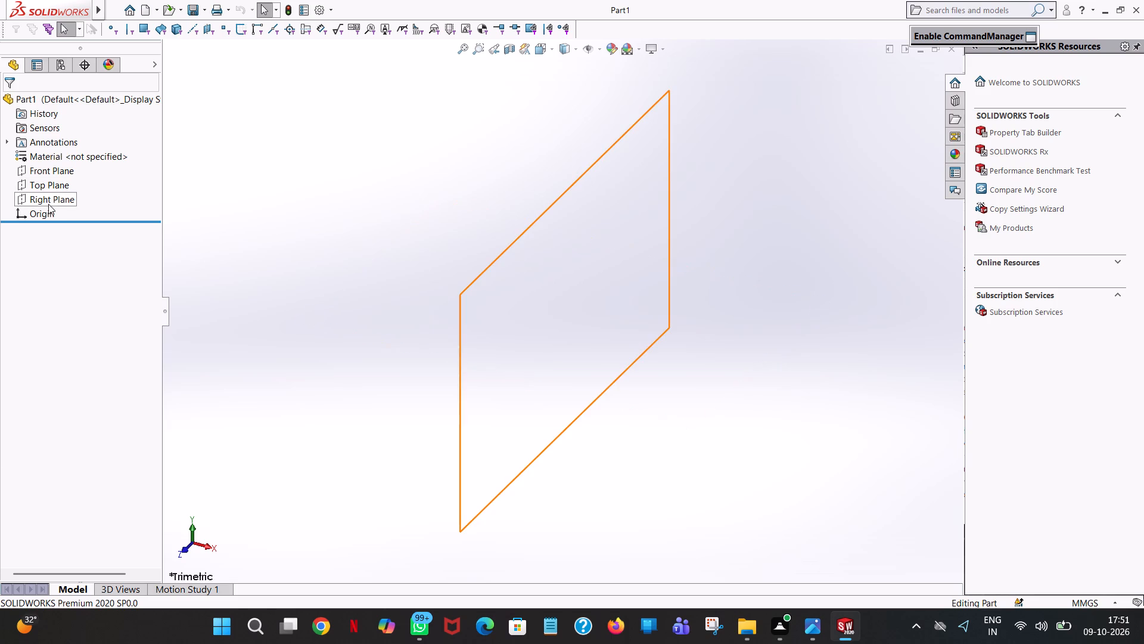
pyautogui.click(57, 186)
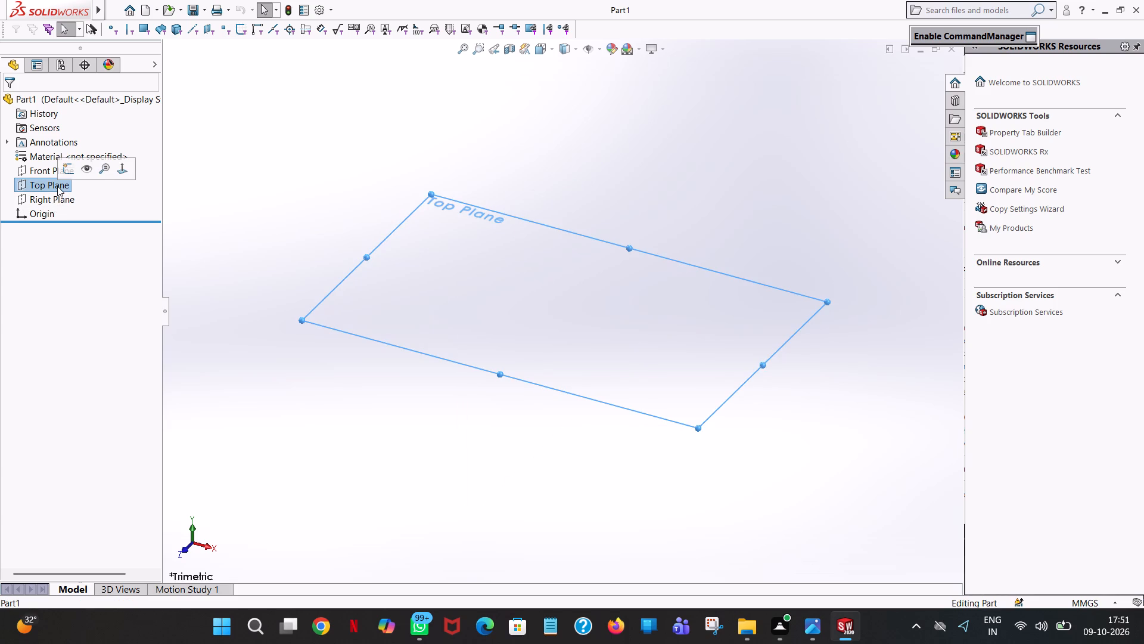
pyautogui.click(64, 168)
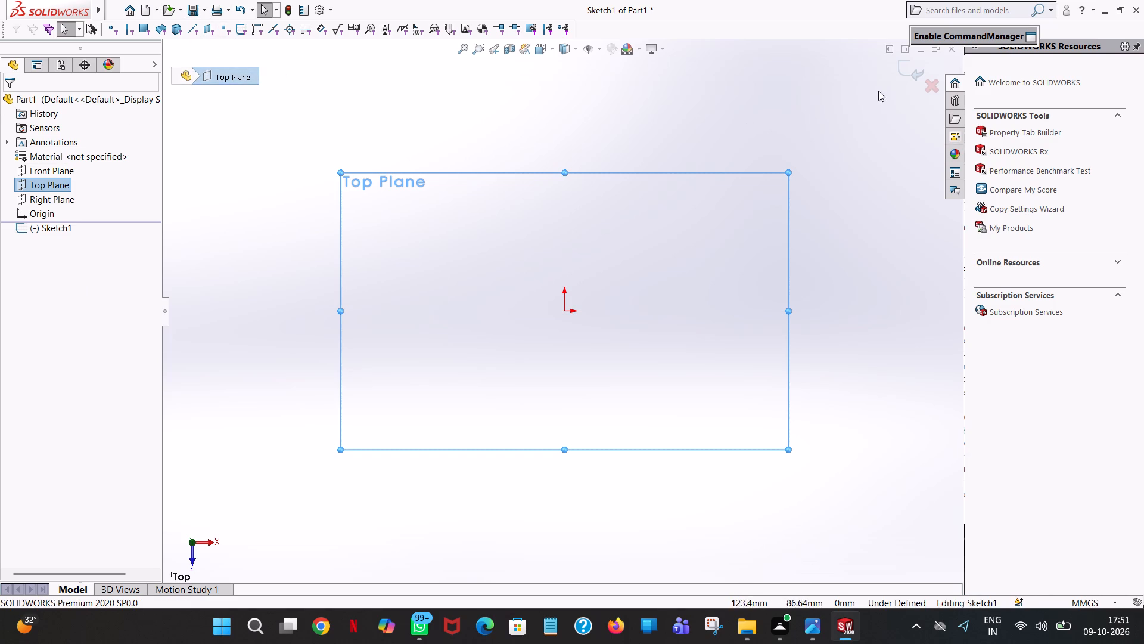
# Sketch a horizontal line from the origin in the positive X direction and set its length to 30 mm.
pyautogui.click(927, 91)
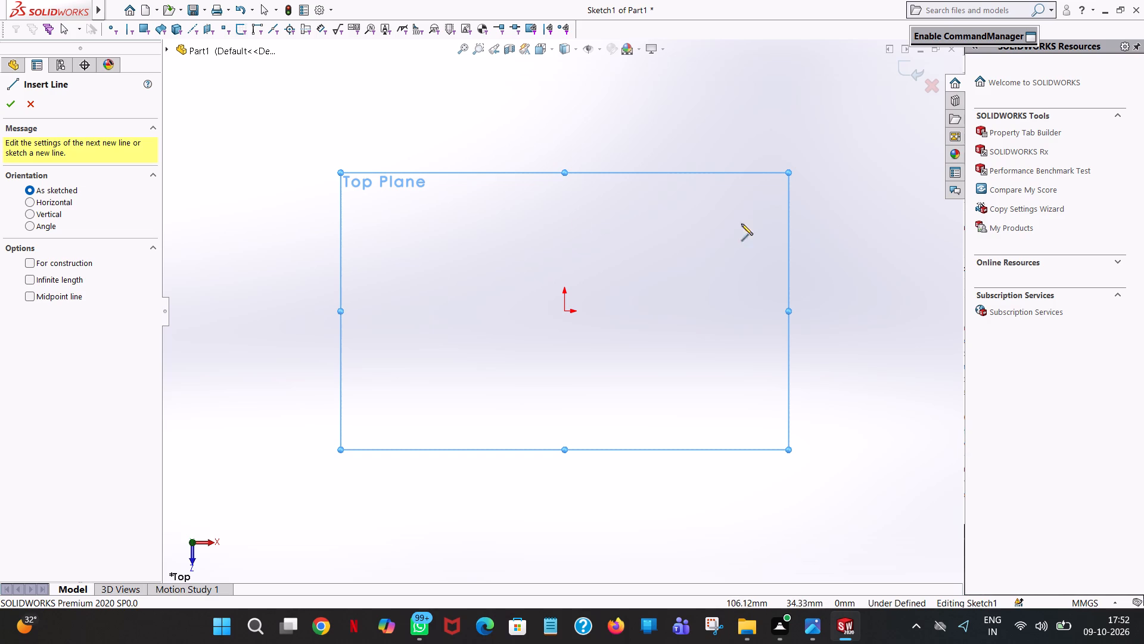
pyautogui.click(566, 309)
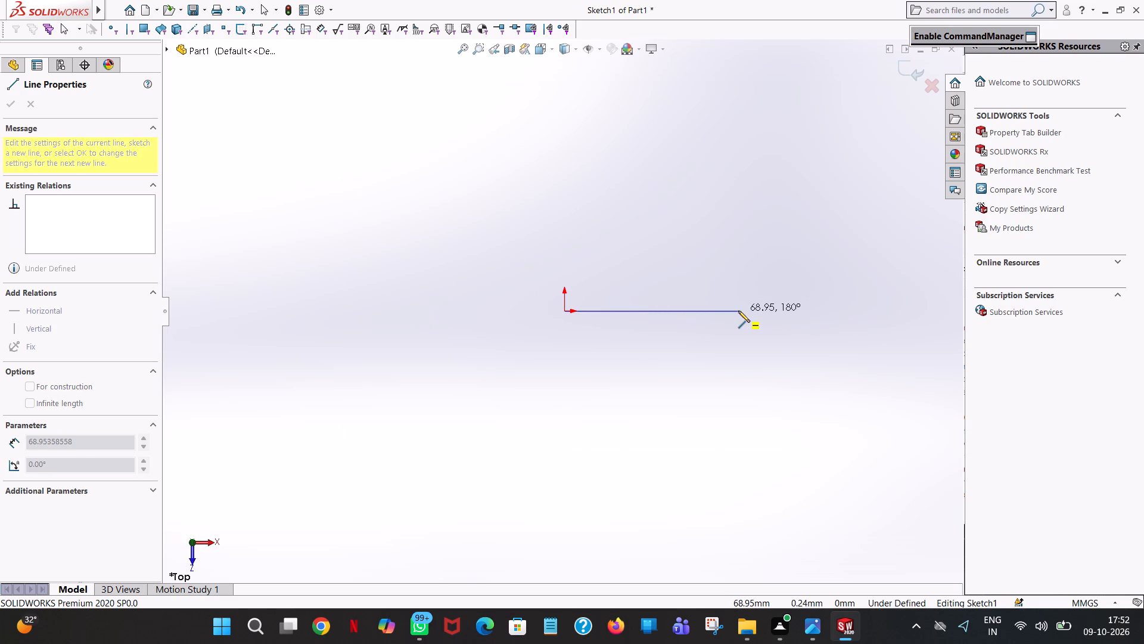
pyautogui.click(622, 311)
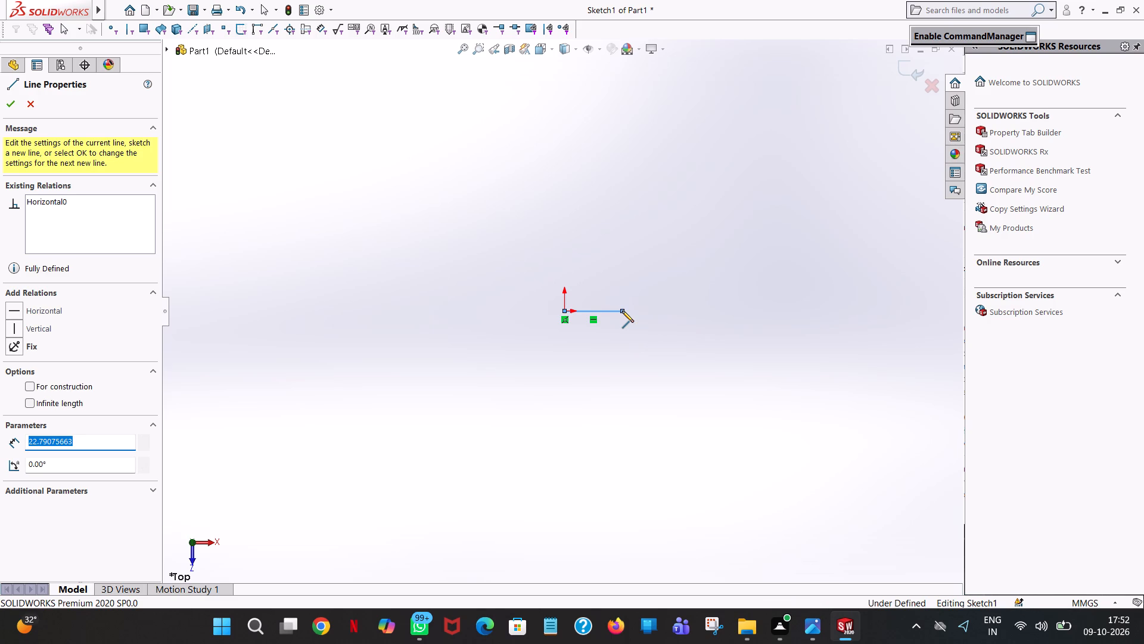
pyautogui.write('30')
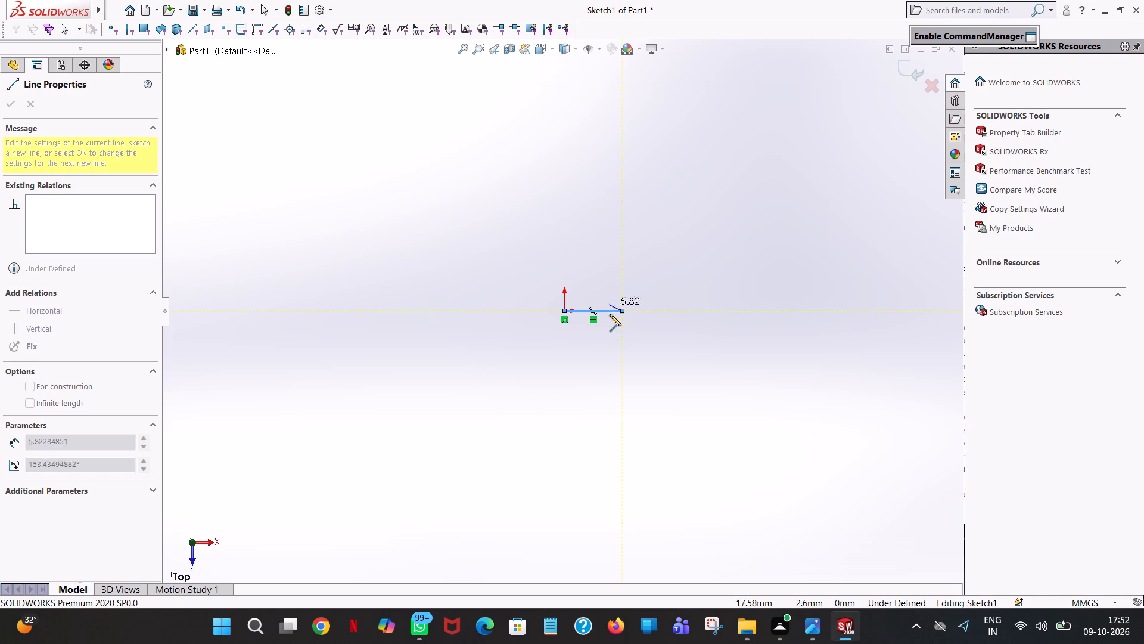
pyautogui.rightClick(723, 298)
pyautogui.click(753, 309)
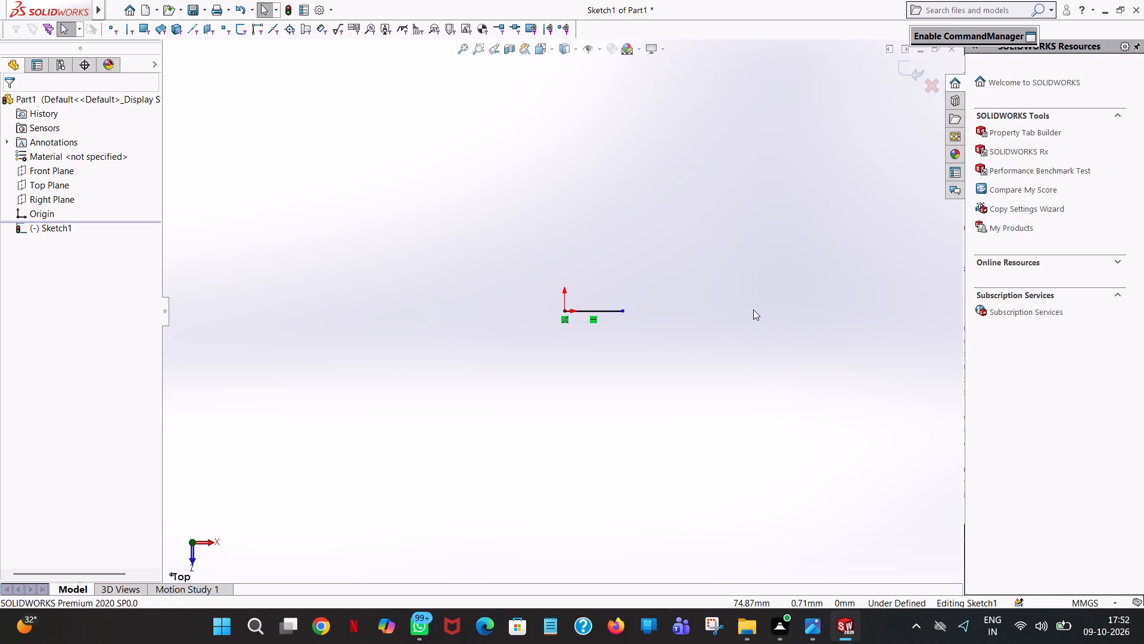
pyautogui.click(591, 311)
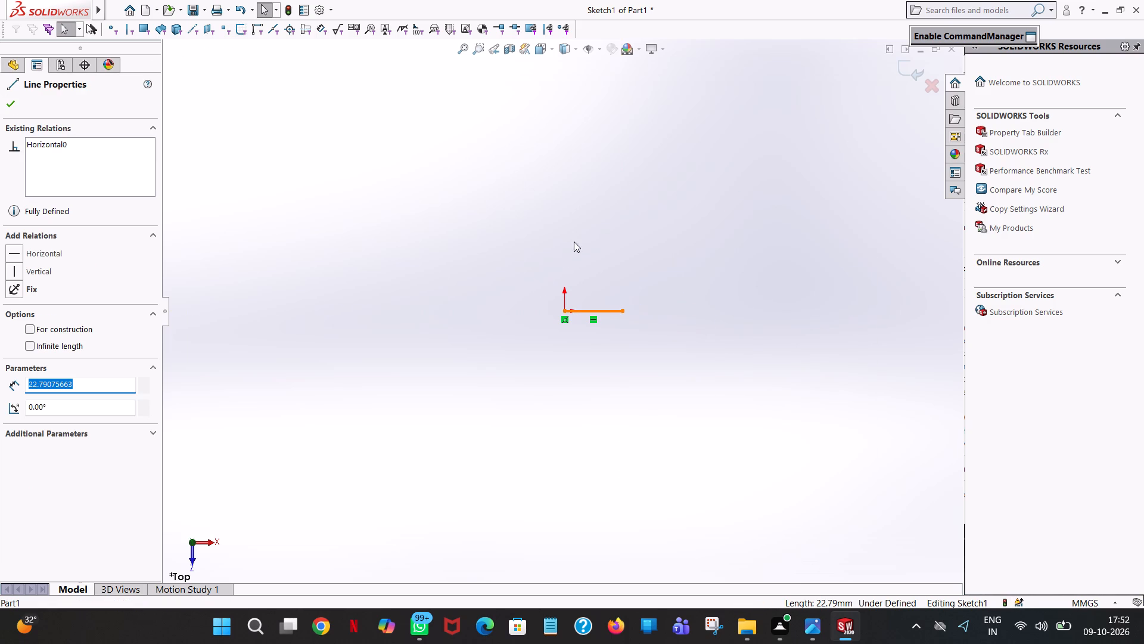
pyautogui.write('30')
pyautogui.press('Return')
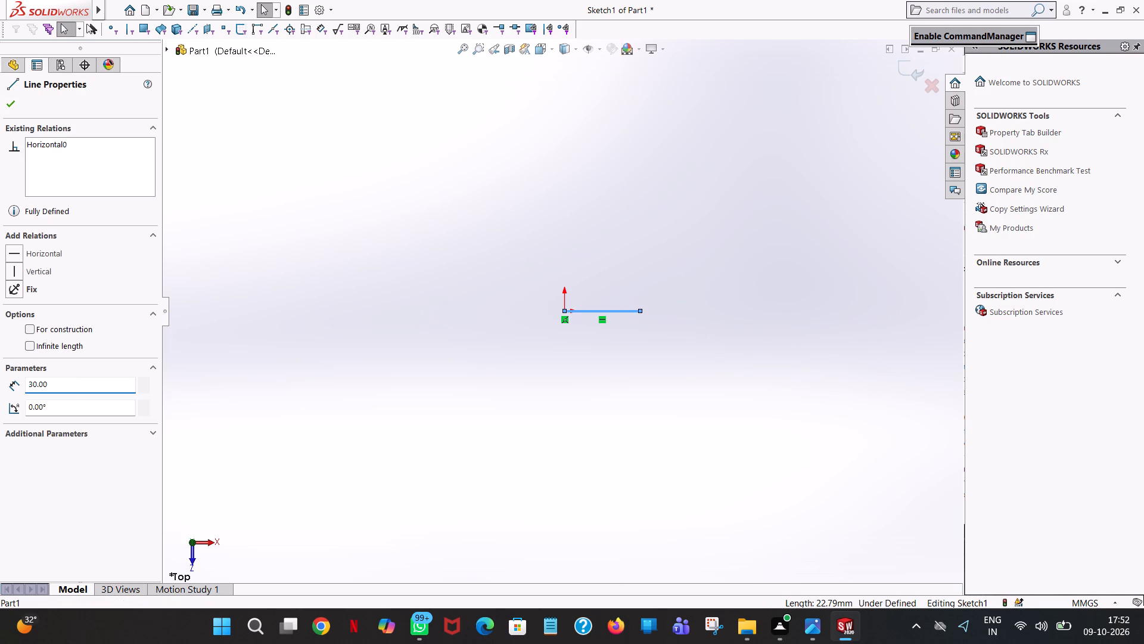
pyautogui.click(576, 206)
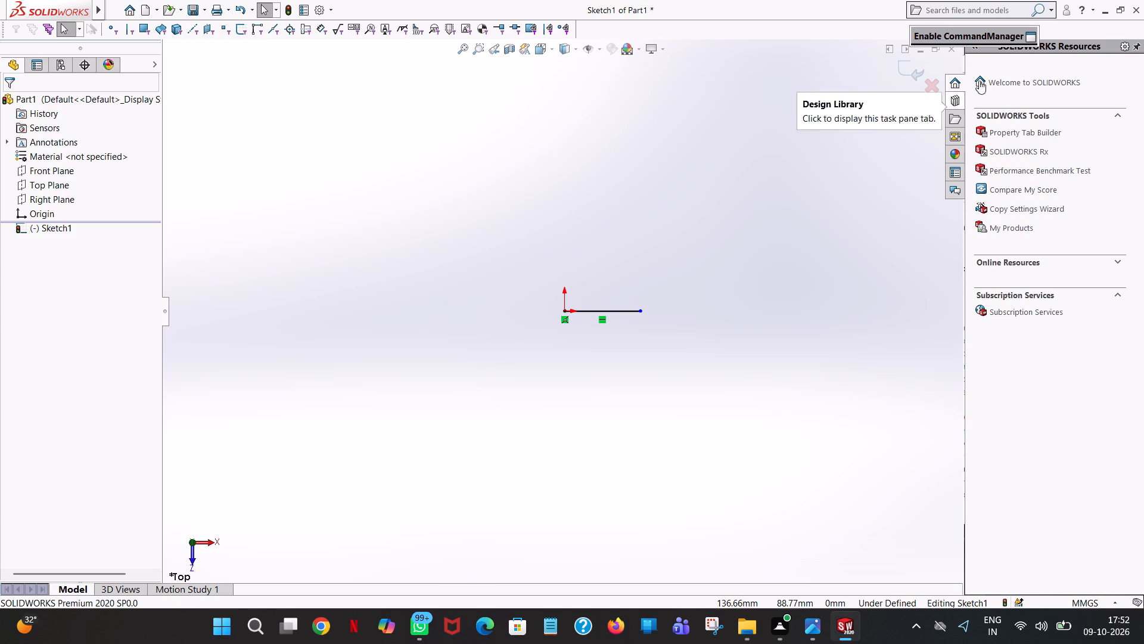
# Sketch a second horizontal line from the origin in the negative X direction and set its length to 30 mm.
pyautogui.click(927, 97)
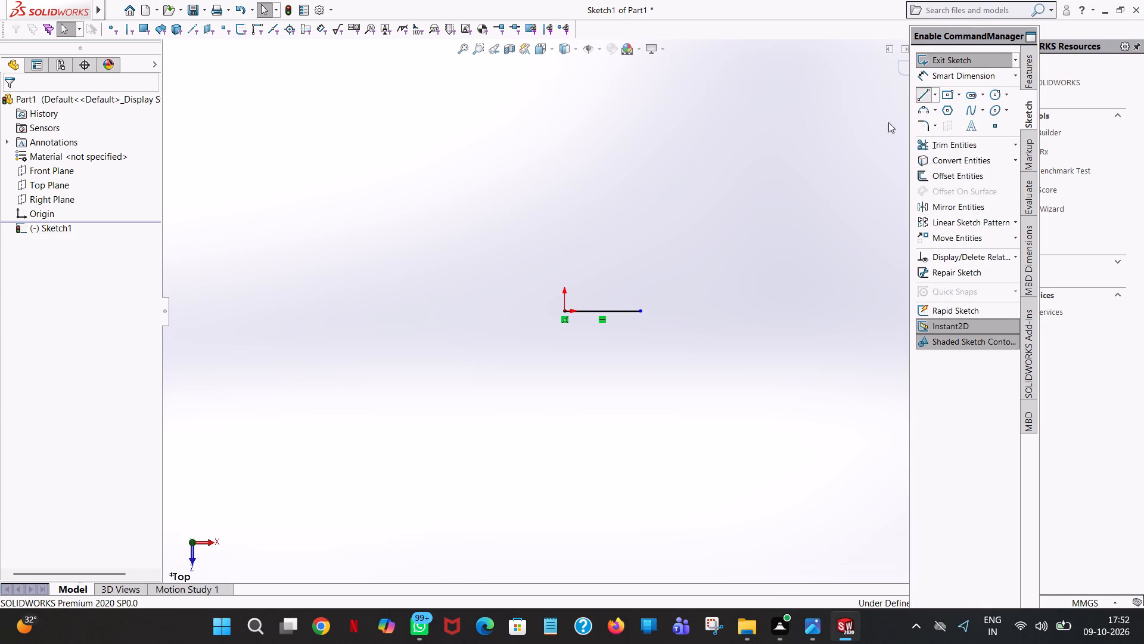
pyautogui.click(565, 310)
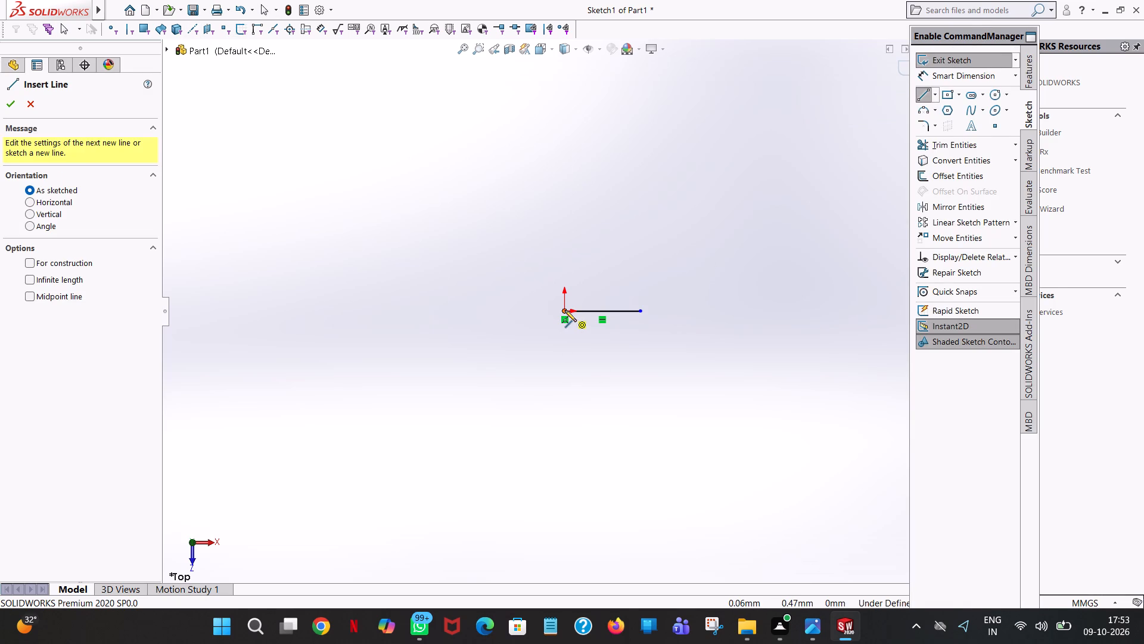
pyautogui.click(480, 309)
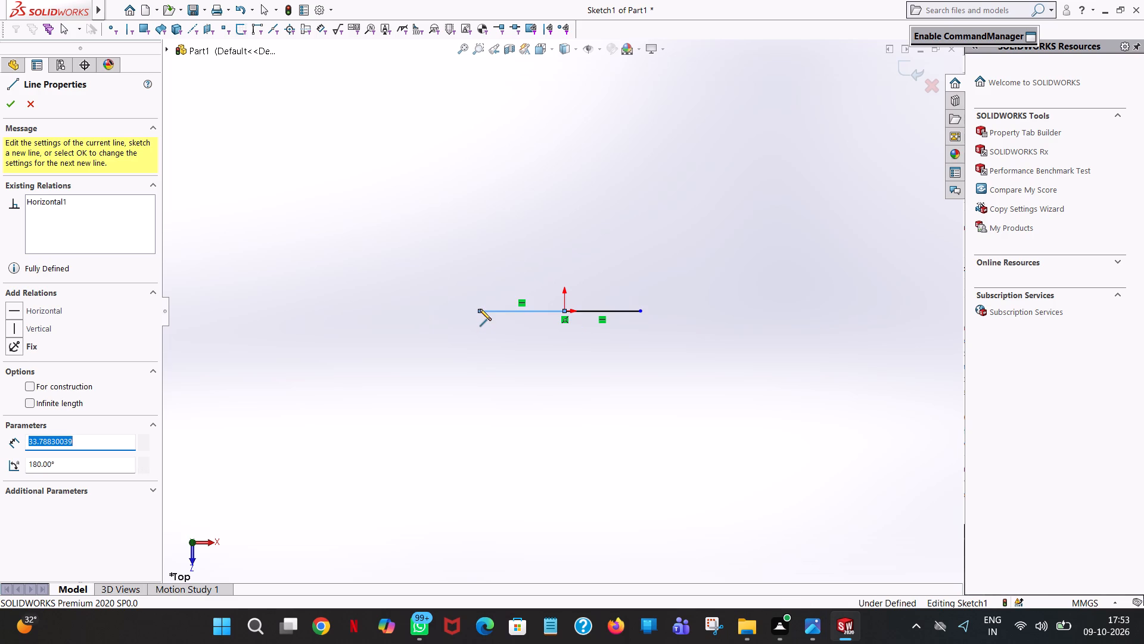
pyautogui.write('30')
pyautogui.press('Return')
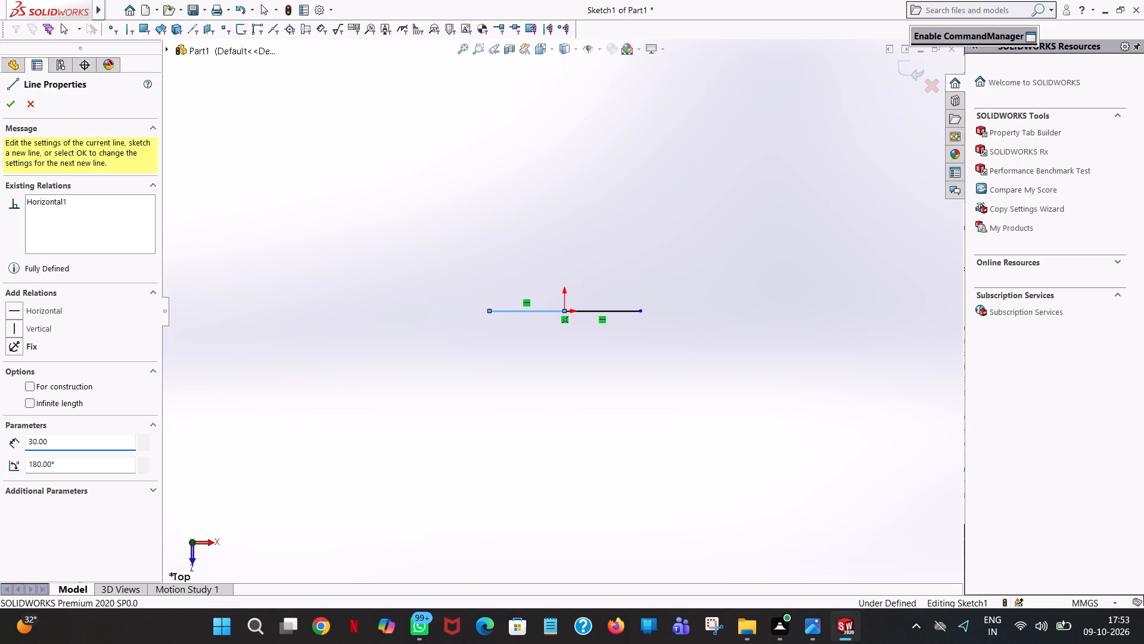
pyautogui.rightClick(480, 309)
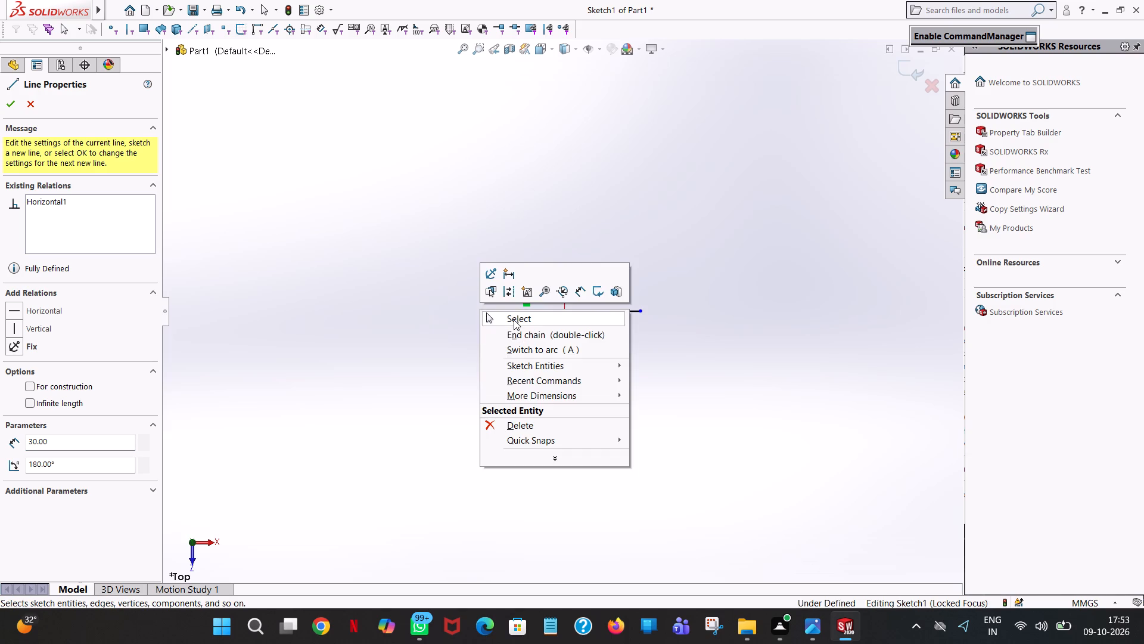
pyautogui.click(514, 320)
pyautogui.click(511, 309)
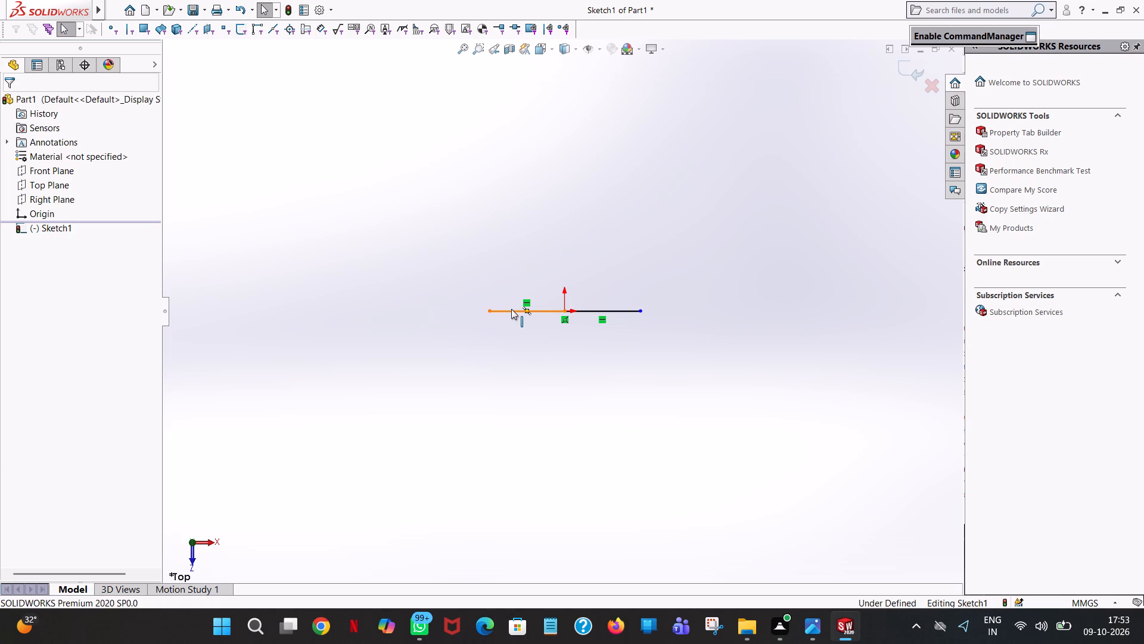
pyautogui.click(374, 215)
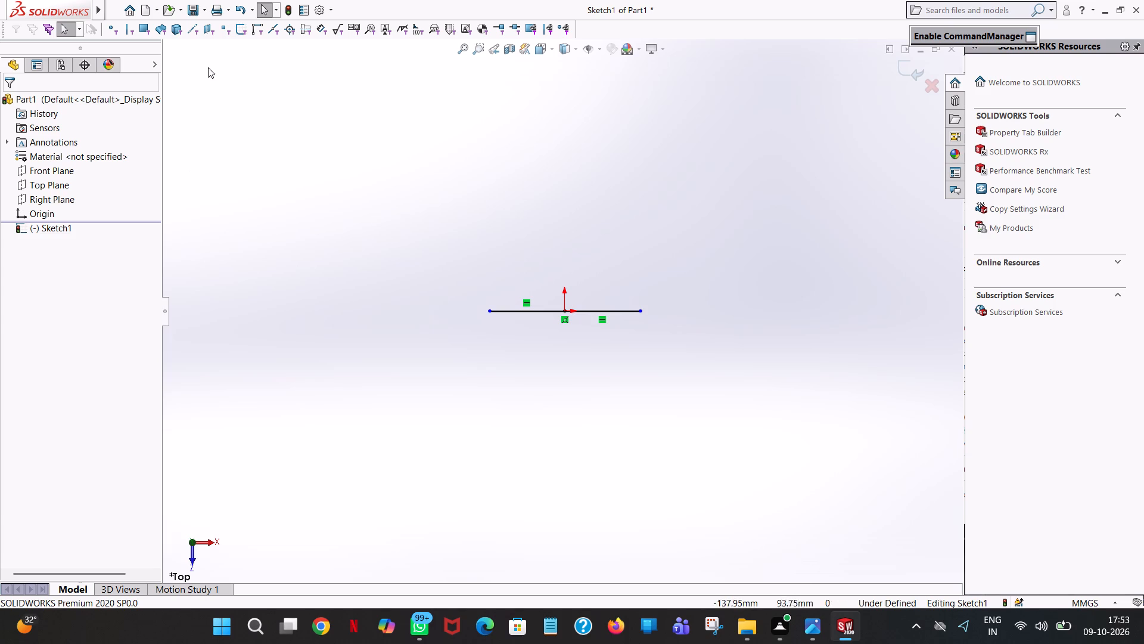
# Close the rectangular profile above the base lines with a 100 mm vertical left side, a horizontal top line and a vertical right side.
pyautogui.click(924, 93)
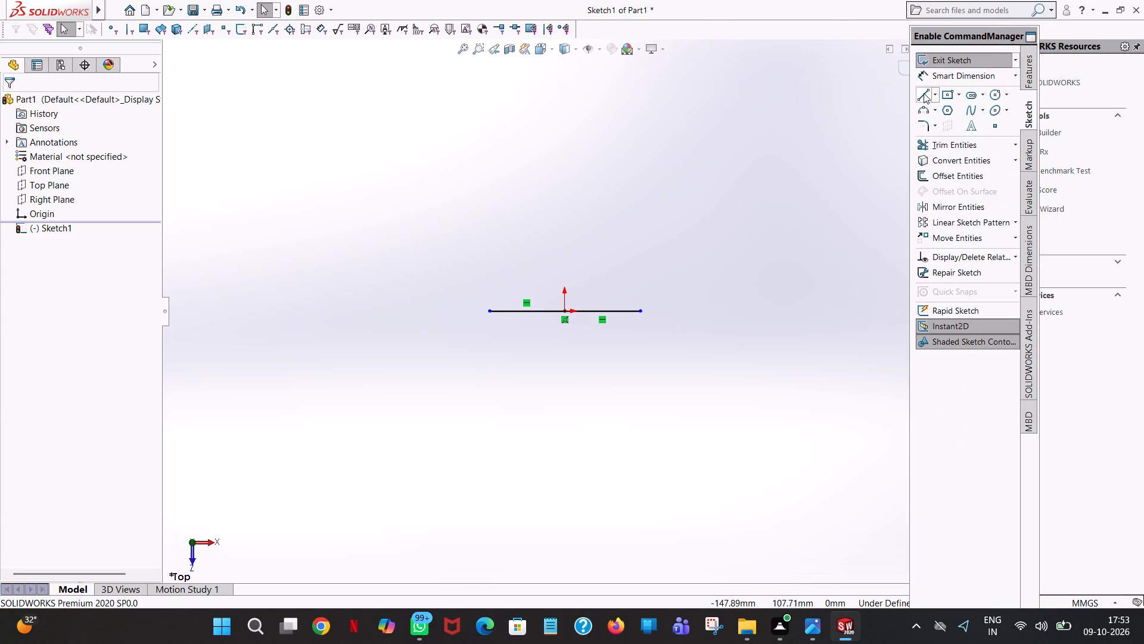
pyautogui.click(487, 311)
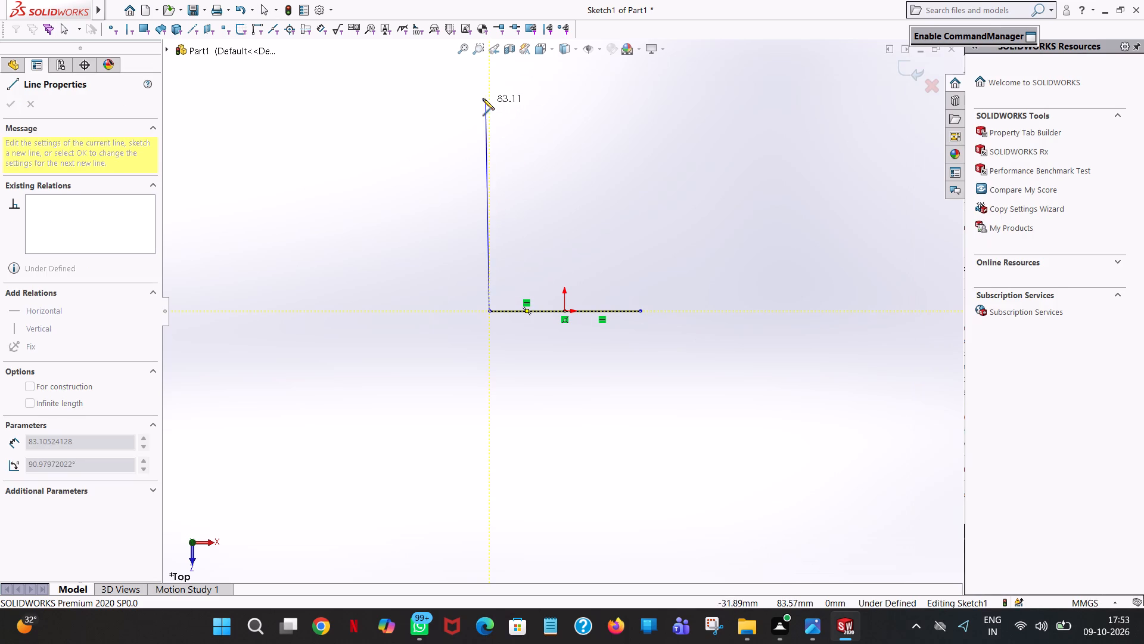
pyautogui.click(492, 67)
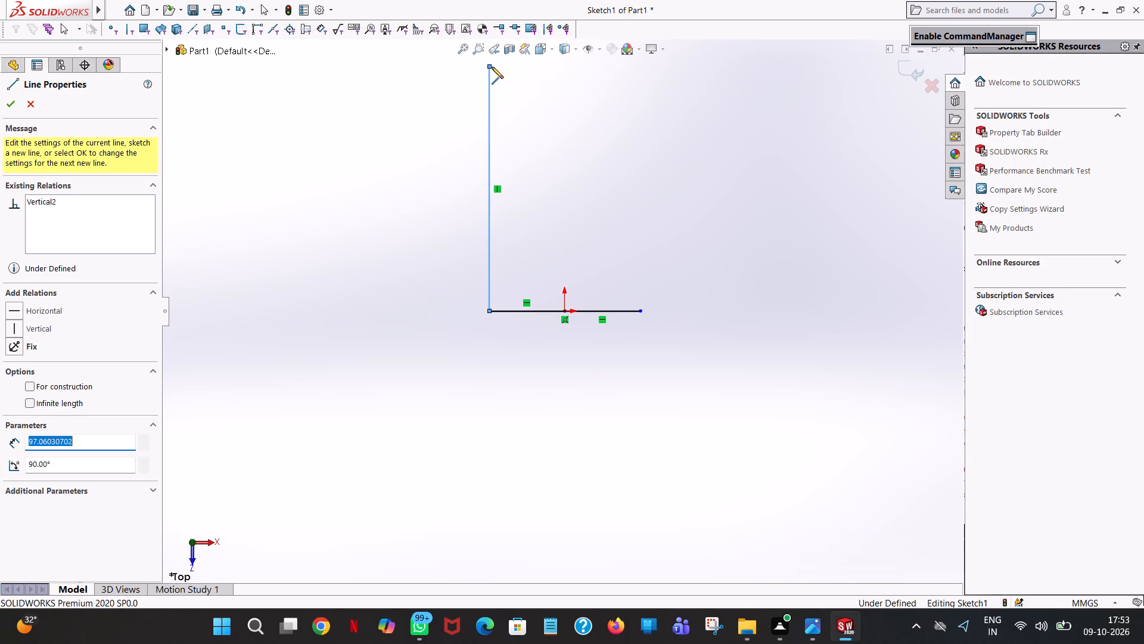
pyautogui.write('100')
pyautogui.press('Return')
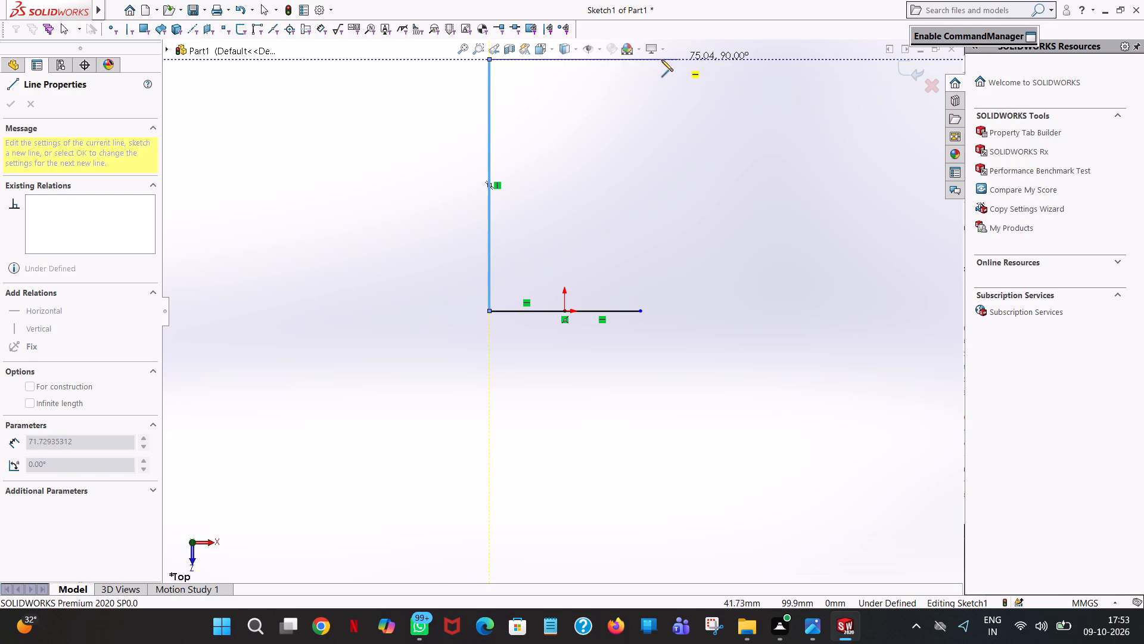
pyautogui.click(639, 58)
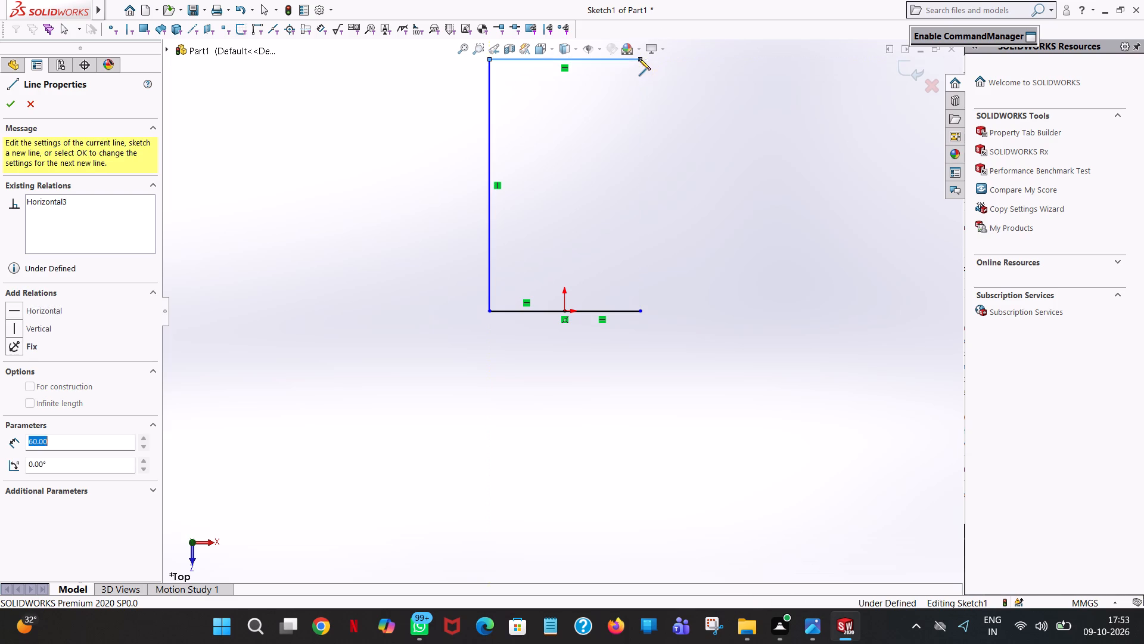
pyautogui.click(641, 309)
pyautogui.rightClick(641, 309)
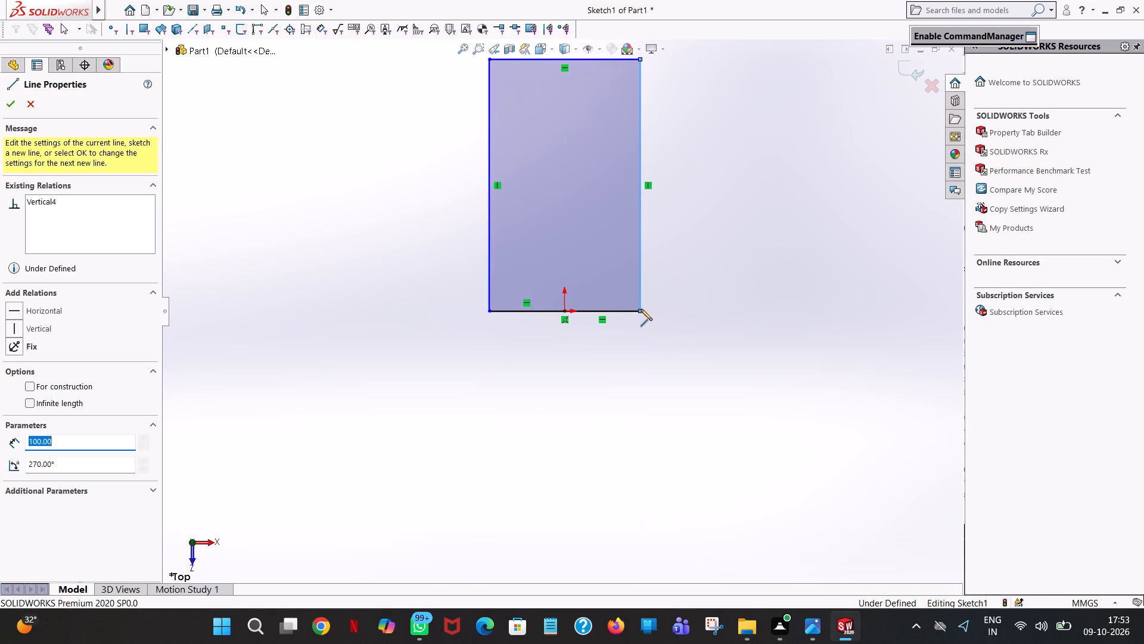
pyautogui.click(680, 320)
pyautogui.click(784, 224)
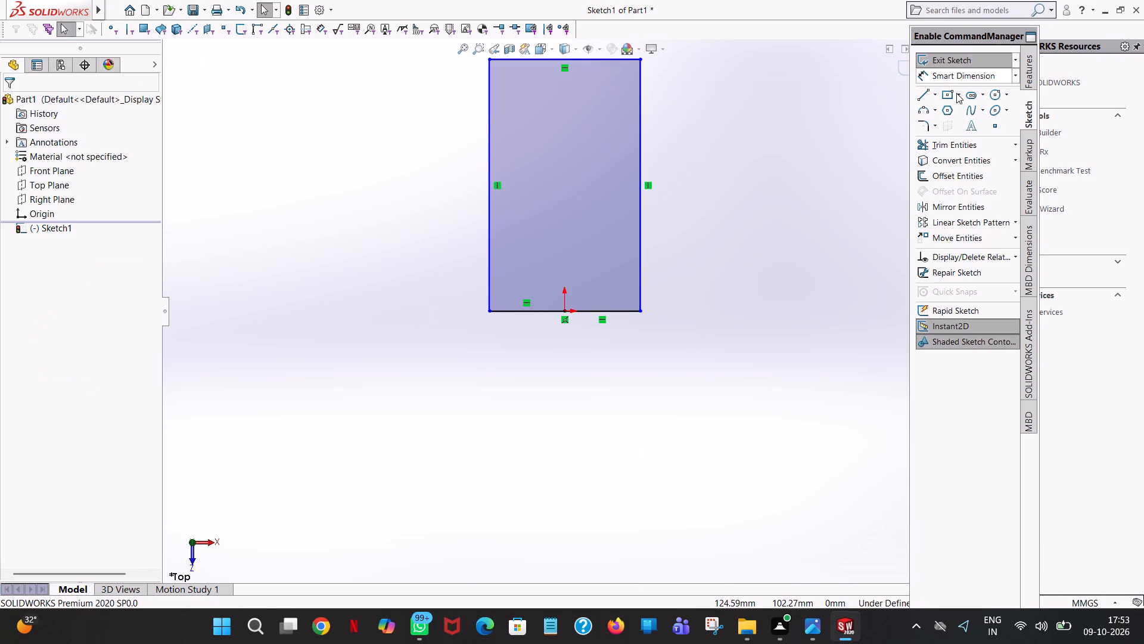
# Add a length dimension to the rectangle's left vertical side, placed outside the profile.
pyautogui.click(956, 79)
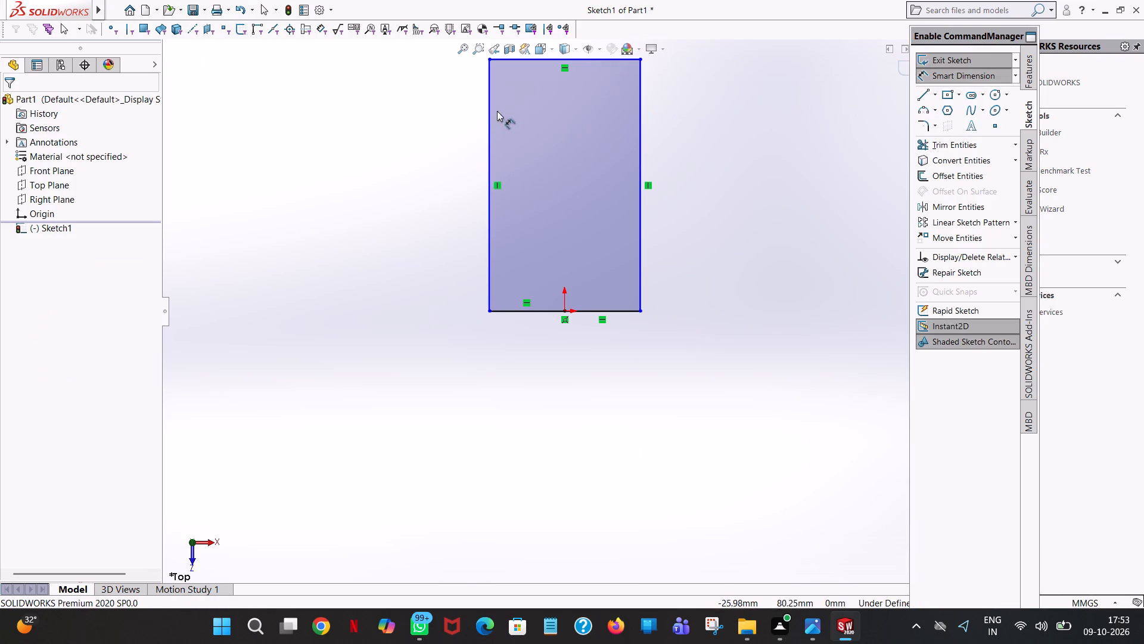
pyautogui.click(488, 130)
pyautogui.click(392, 135)
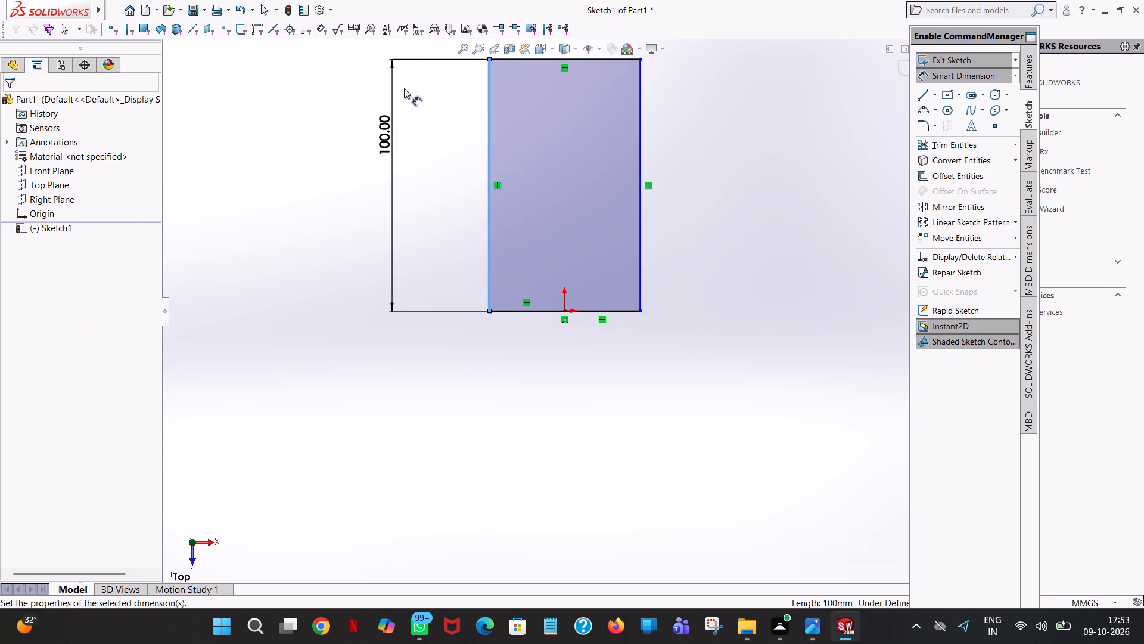
pyautogui.click(340, 117)
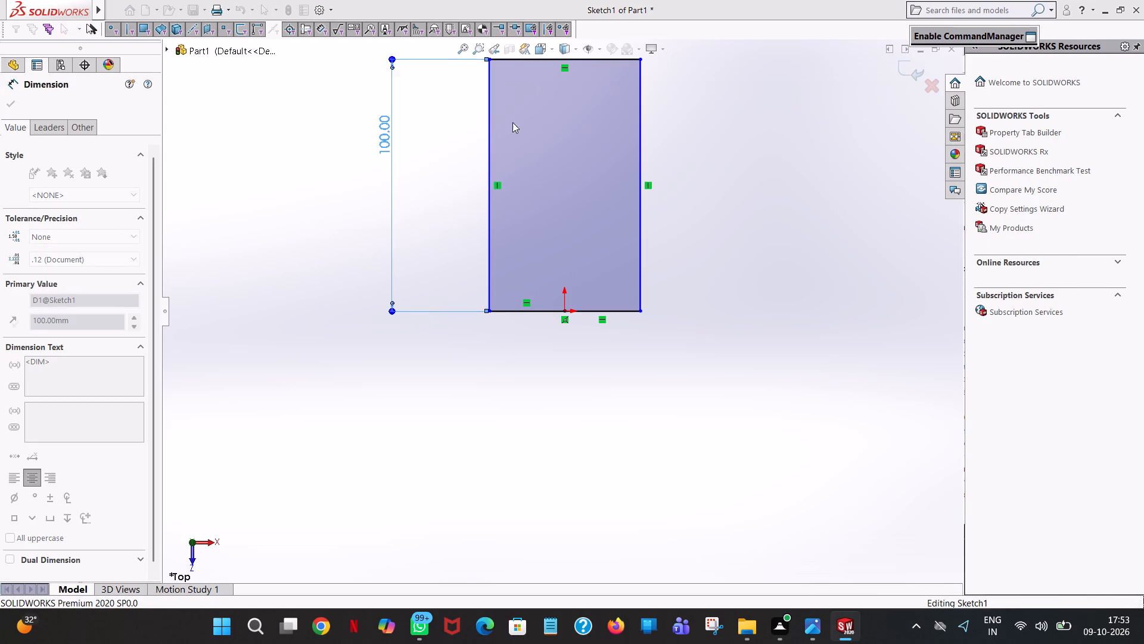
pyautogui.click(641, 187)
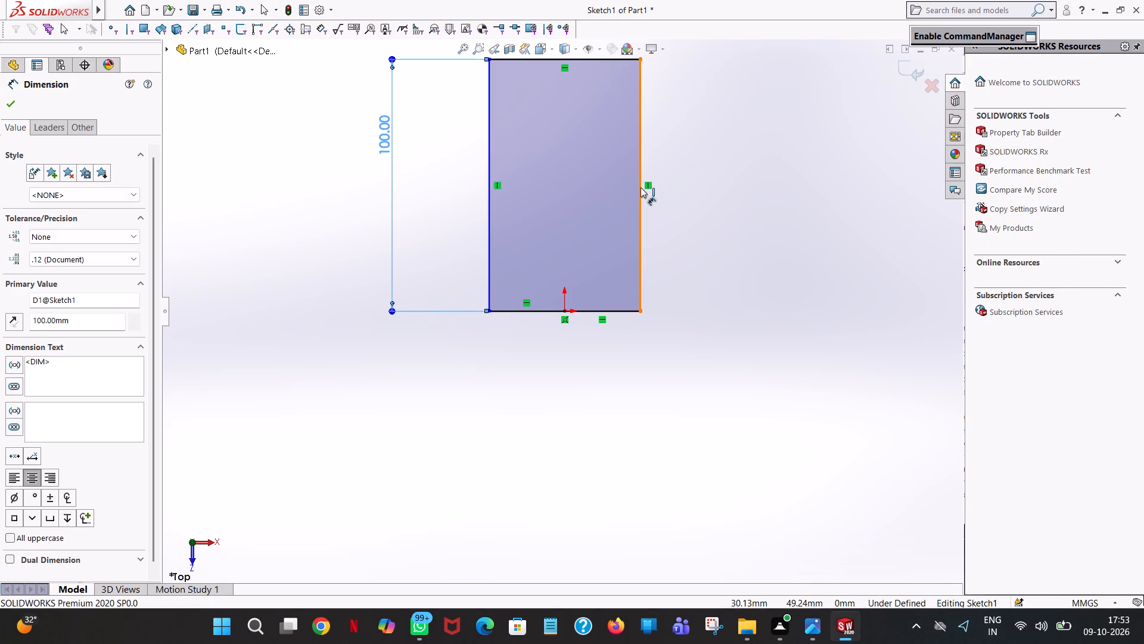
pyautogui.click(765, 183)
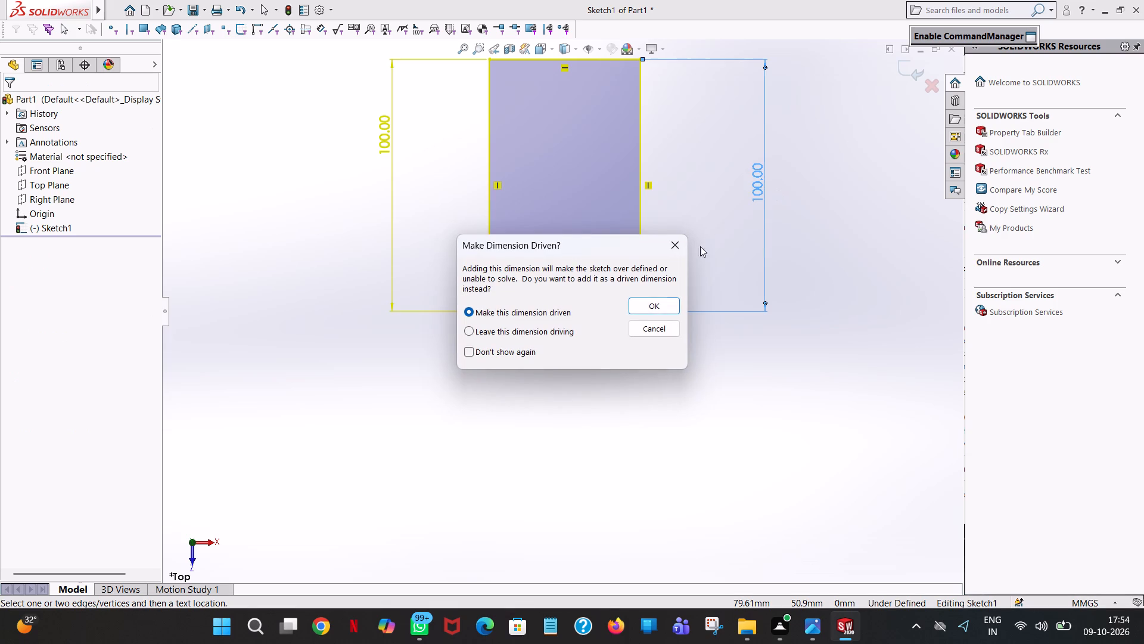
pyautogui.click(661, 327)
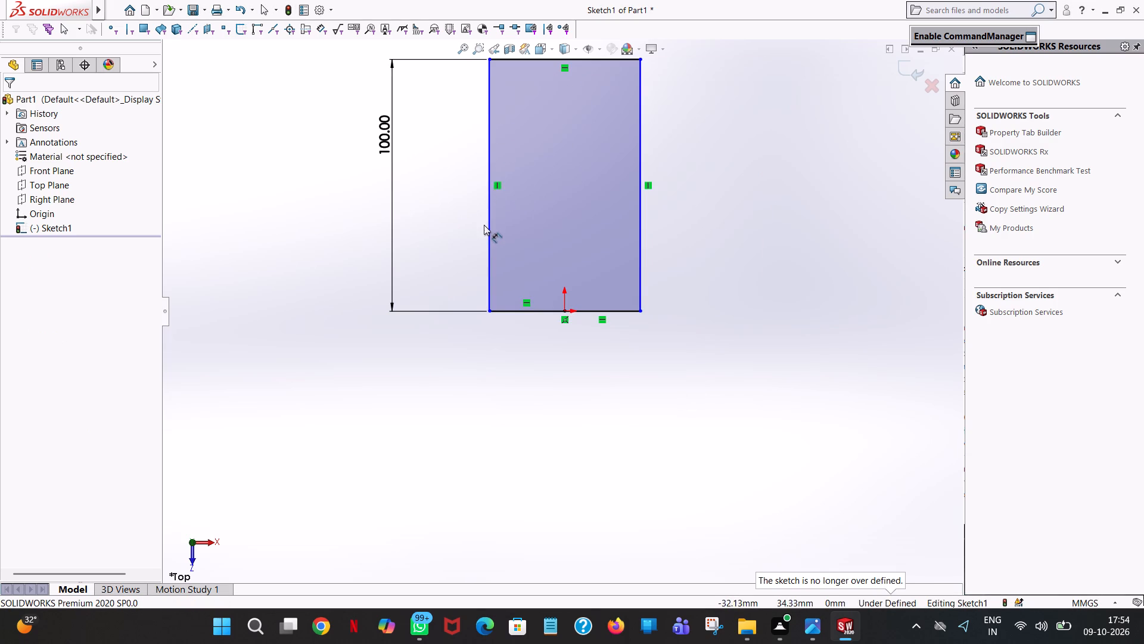
# Dimension the horizontal distance from the rectangle's left vertical side to the origin, placed below the profile.
pyautogui.click(492, 246)
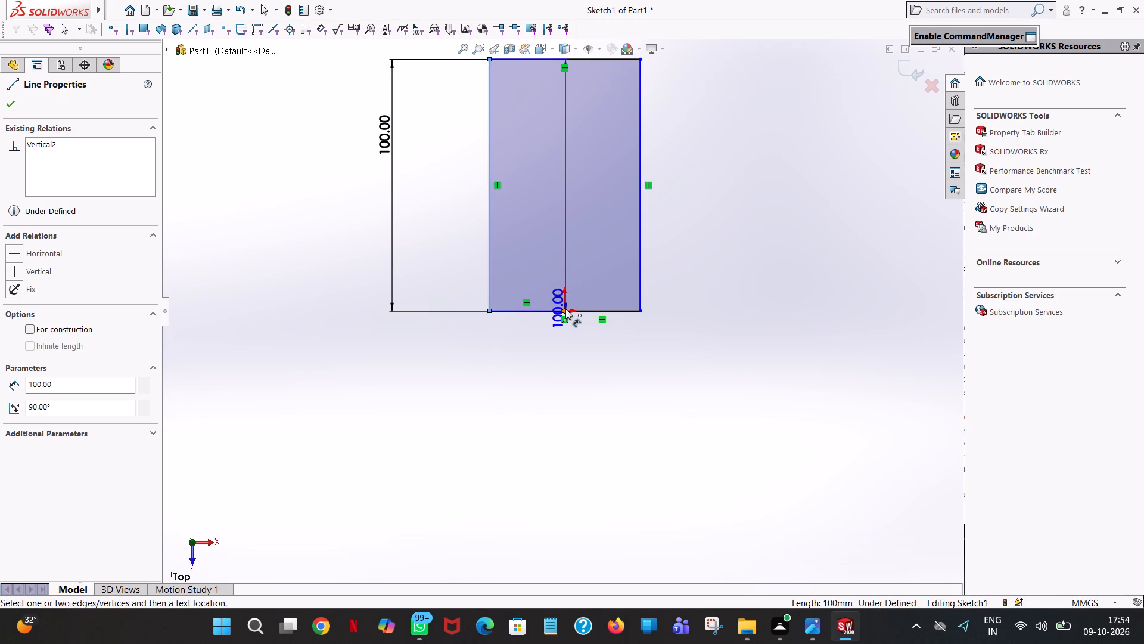
pyautogui.click(565, 309)
pyautogui.click(516, 386)
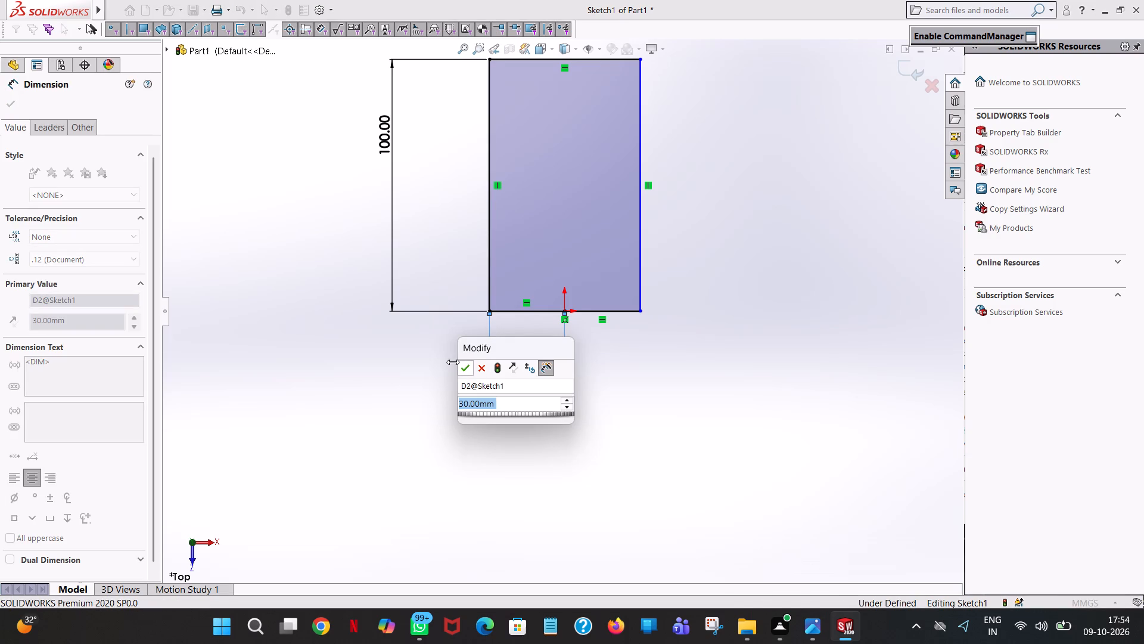
pyautogui.click(467, 371)
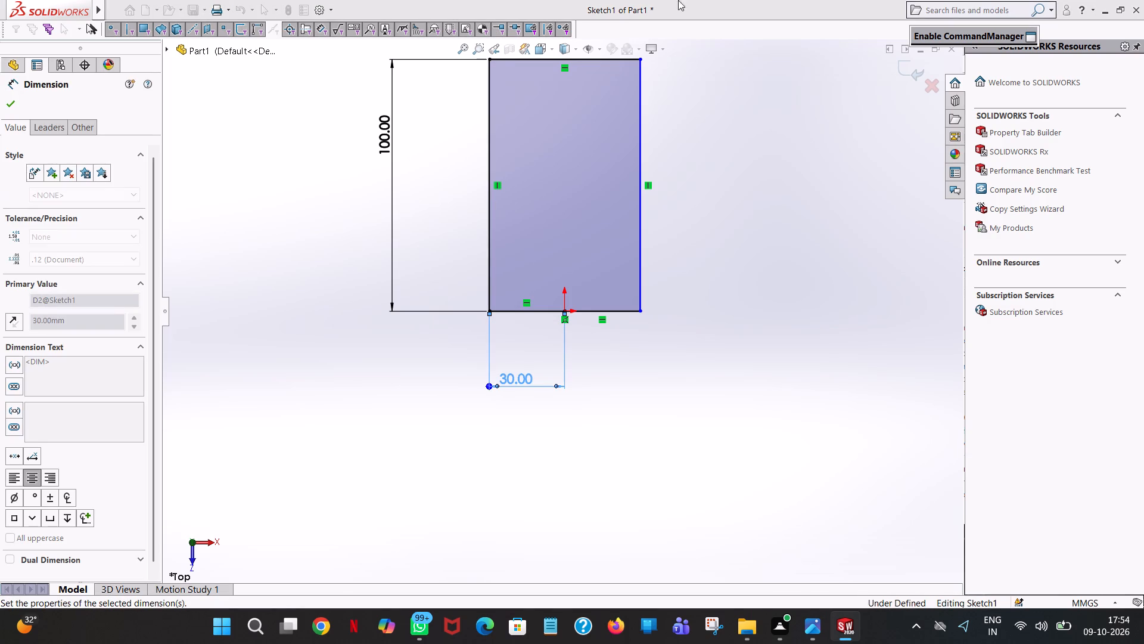
pyautogui.click(760, 199)
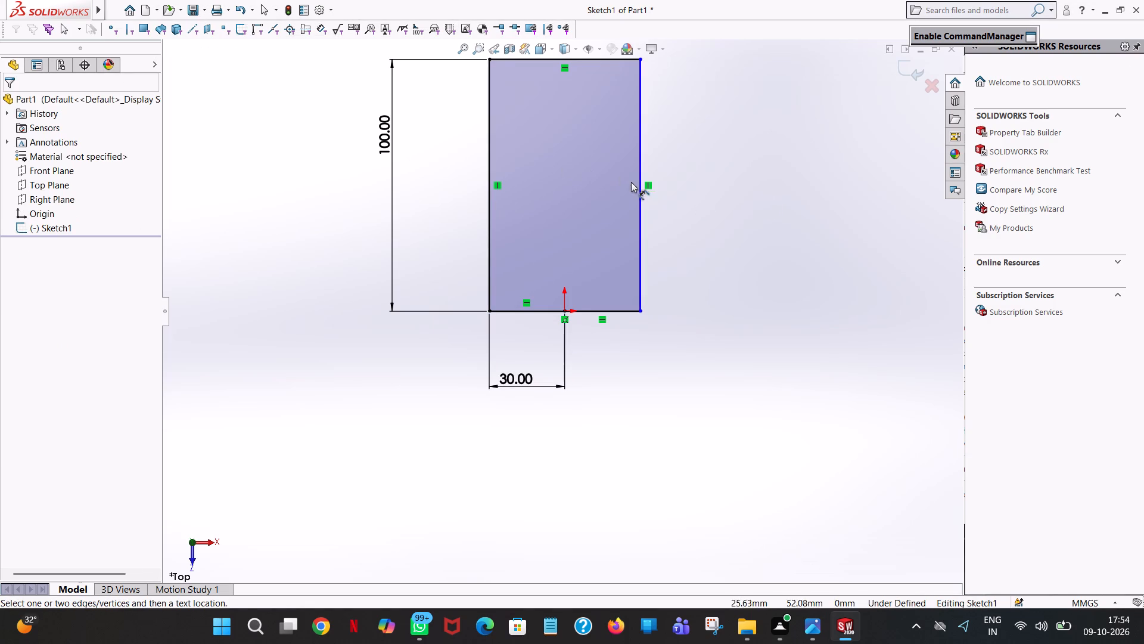
# Dimension the horizontal distance from the rectangle's right vertical side to the origin, placed below the profile.
pyautogui.click(639, 208)
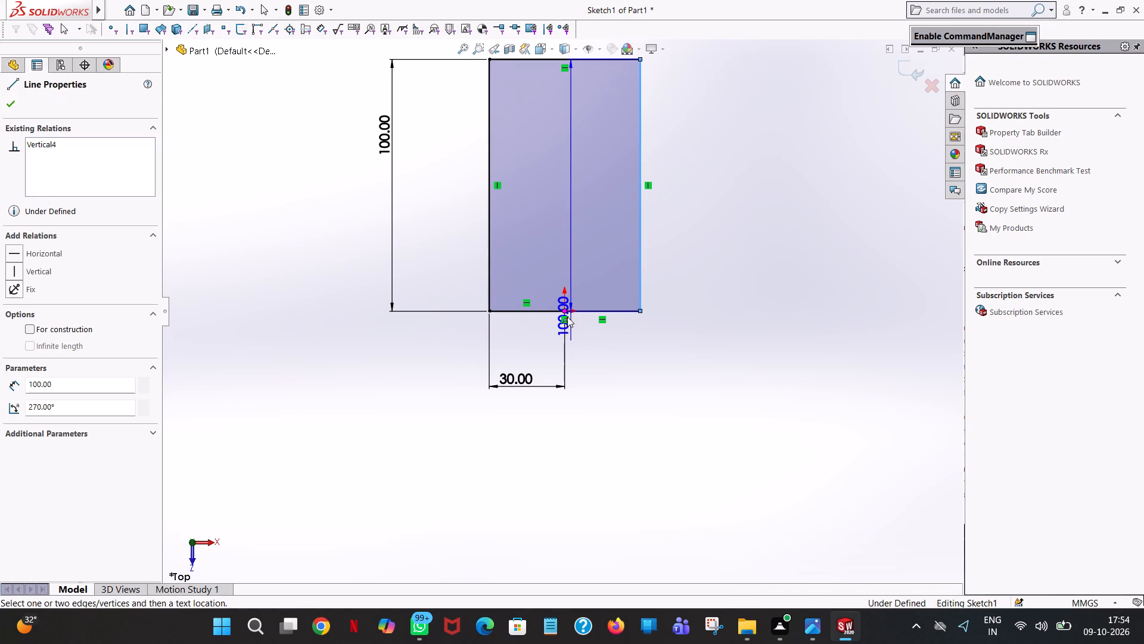
pyautogui.click(564, 311)
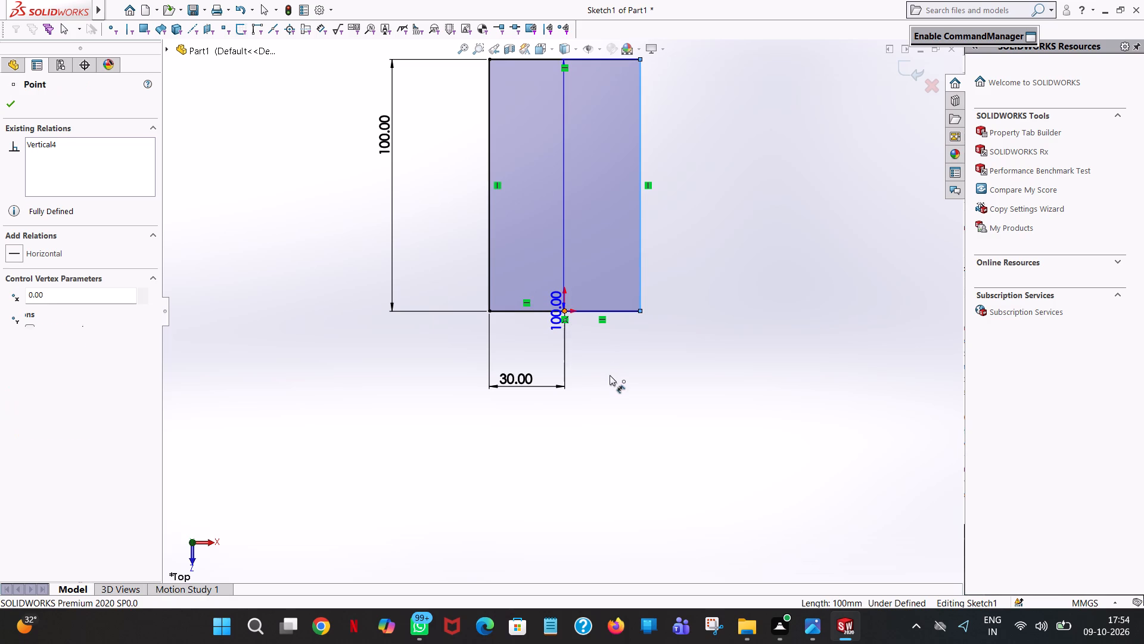
pyautogui.click(610, 375)
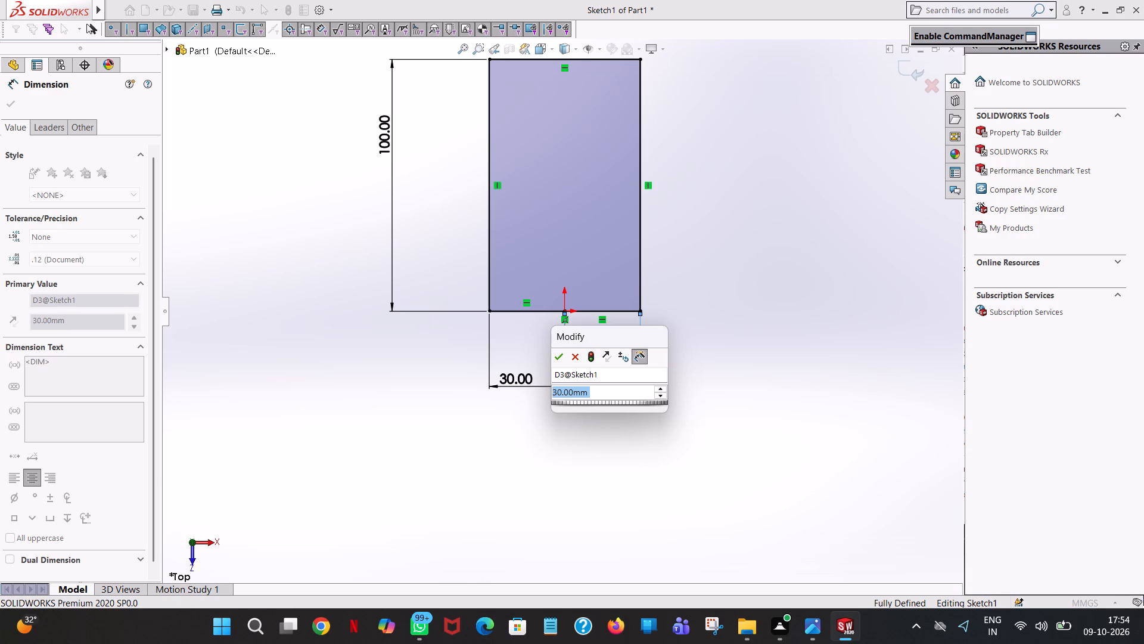
pyautogui.click(564, 355)
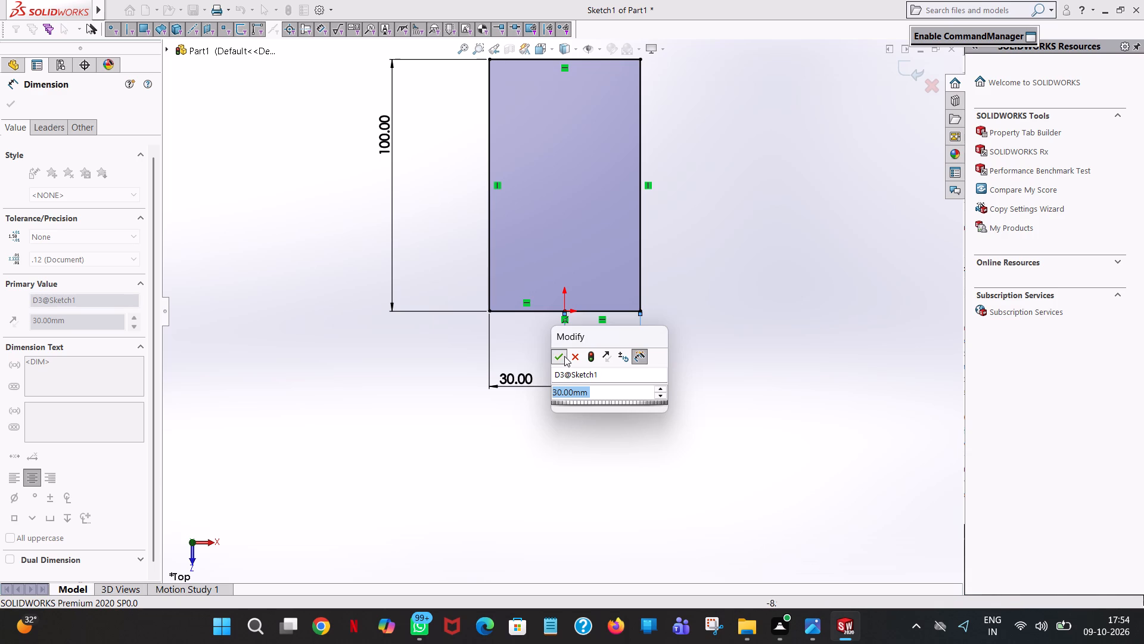
pyautogui.click(784, 232)
# Extrude the rectangular profile as a boss with a blind depth of 12 mm.
pyautogui.scroll(4, 655, 194)
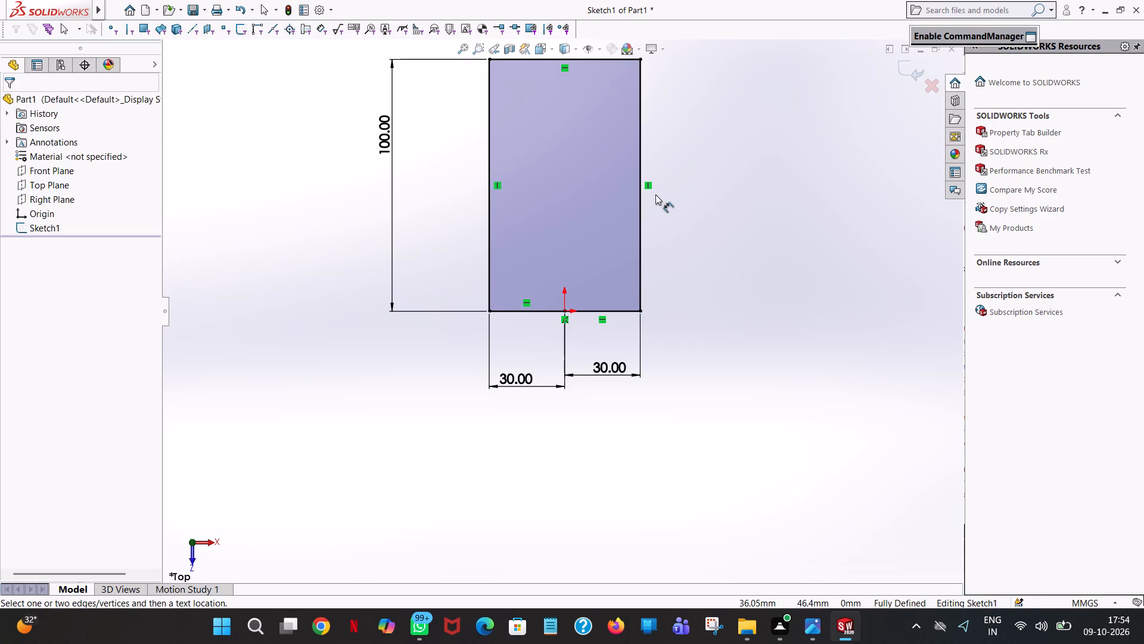
pyautogui.scroll(2, 655, 194)
pyautogui.scroll(-3, 646, 210)
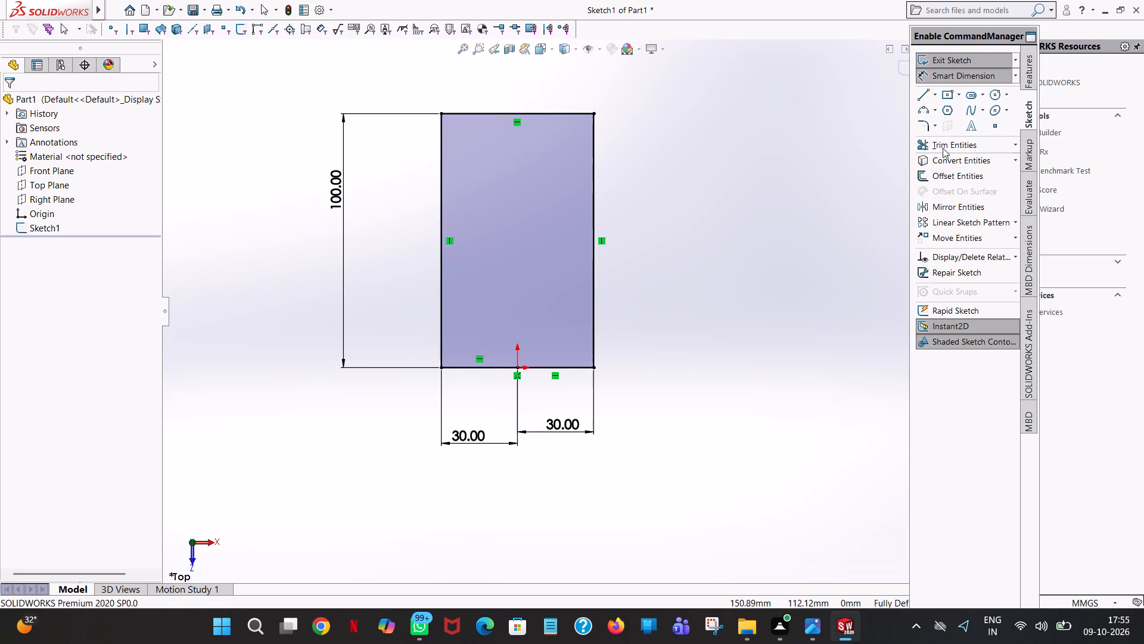
pyautogui.click(1029, 77)
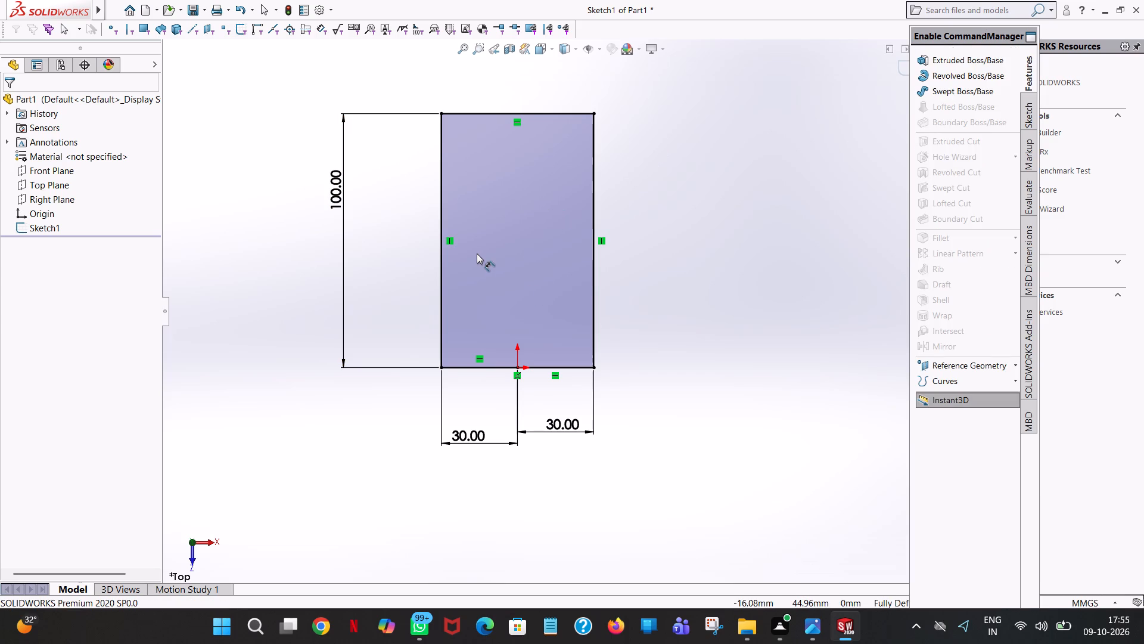
pyautogui.click(500, 268)
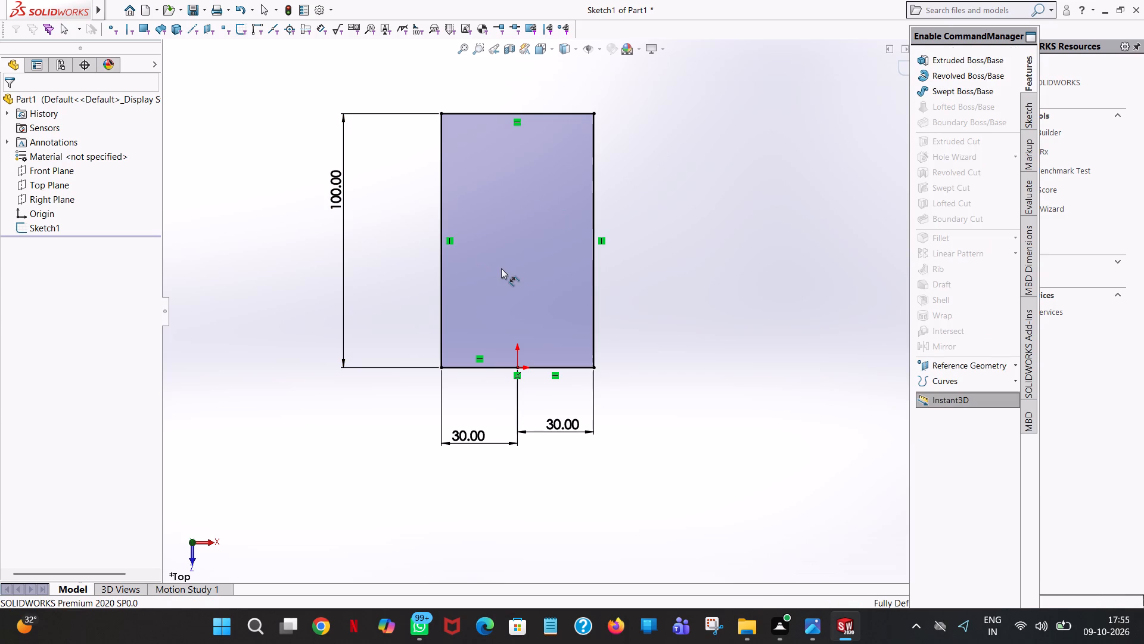
pyautogui.click(946, 60)
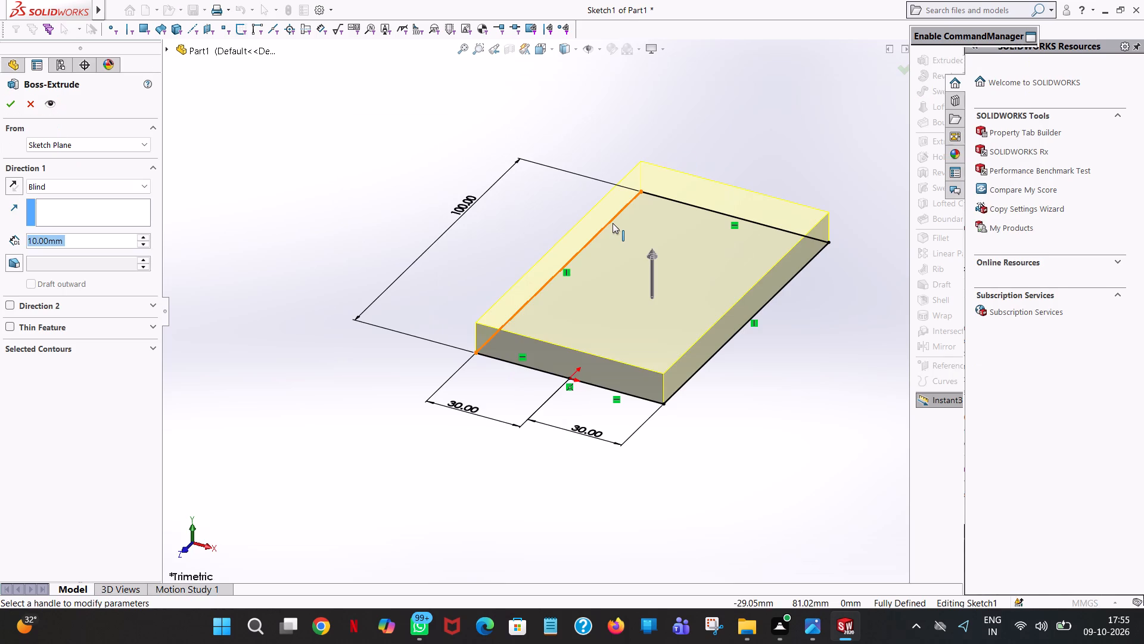
pyautogui.write('12')
pyautogui.press('Return')
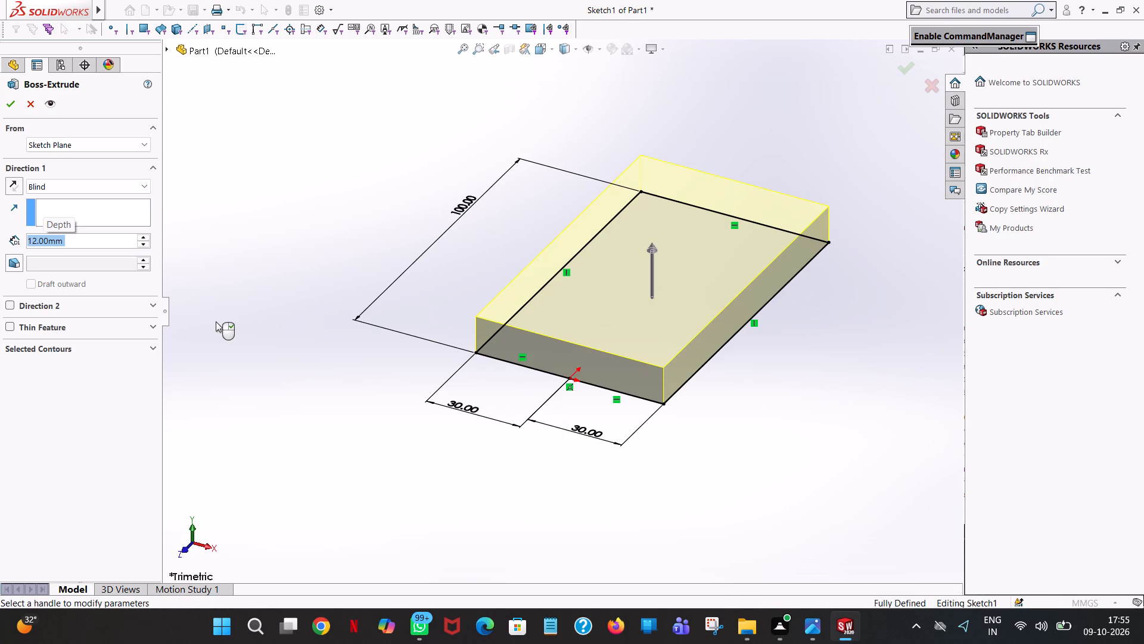
pyautogui.click(16, 106)
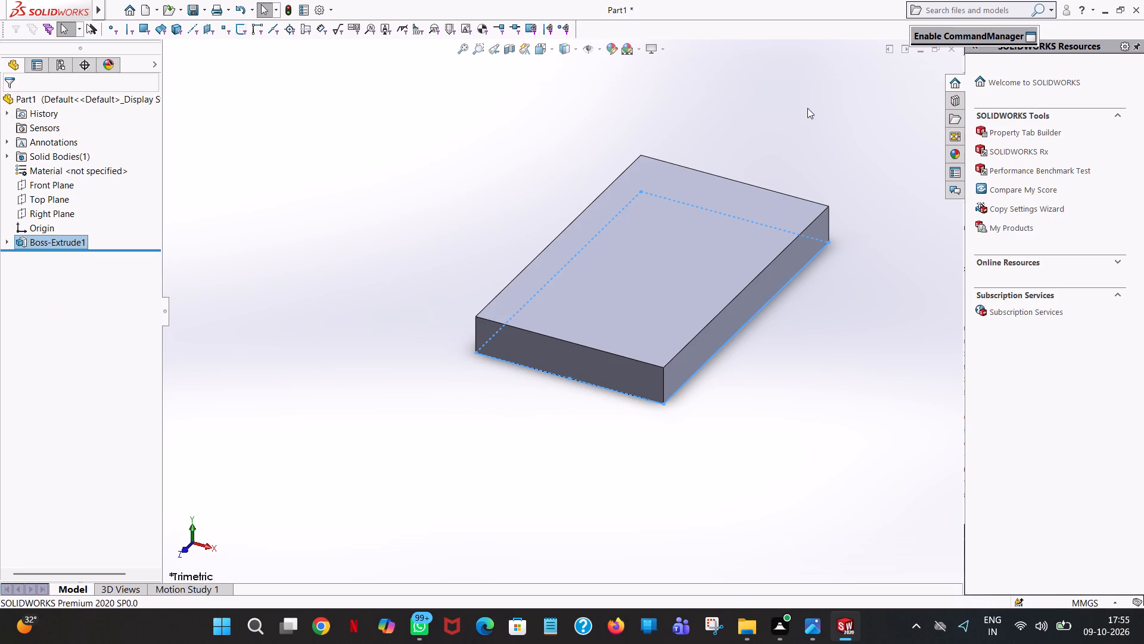
pyautogui.click(807, 108)
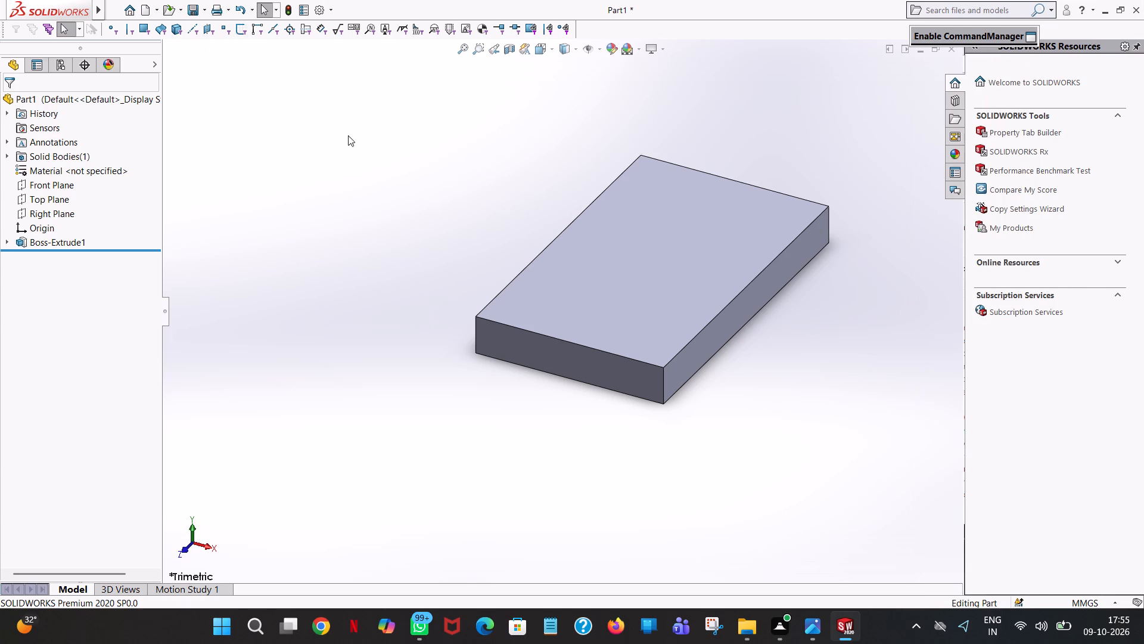
# Start an Extruded Cut with a new sketch on the block's top face, viewed normal to the sketch.
pyautogui.hotkey('ctrl', '7')
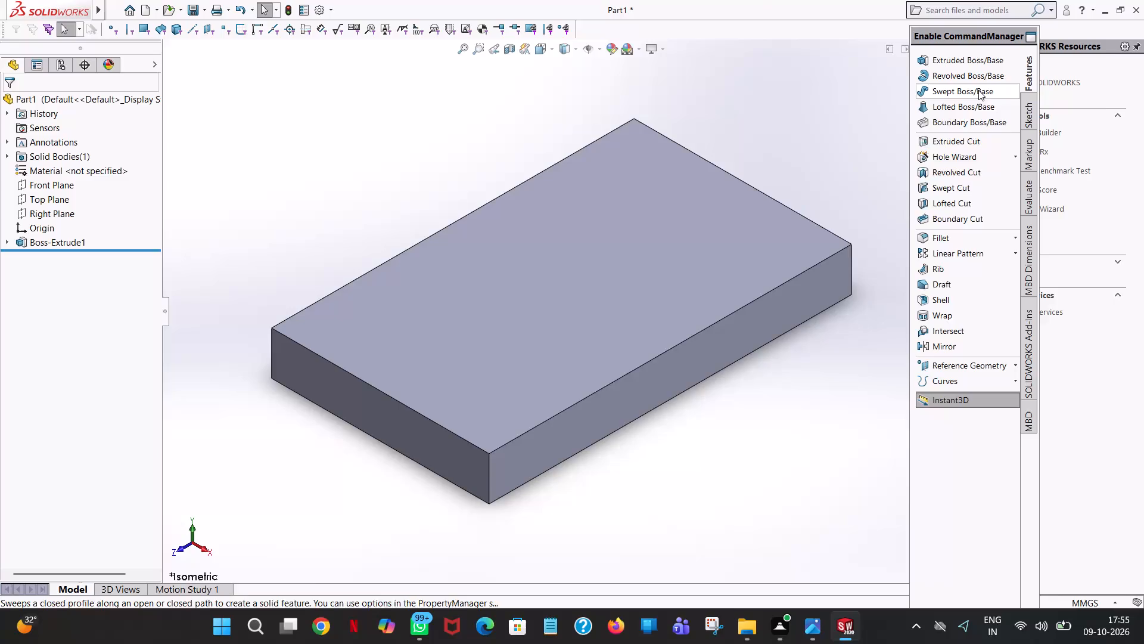
pyautogui.click(951, 145)
pyautogui.click(517, 273)
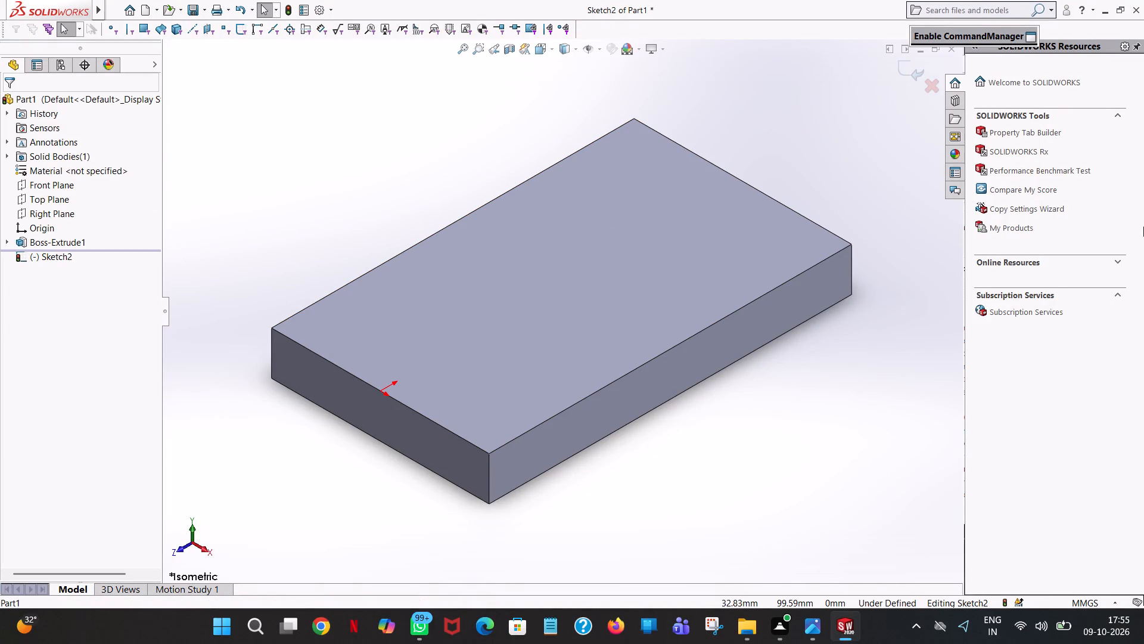
pyautogui.press('space')
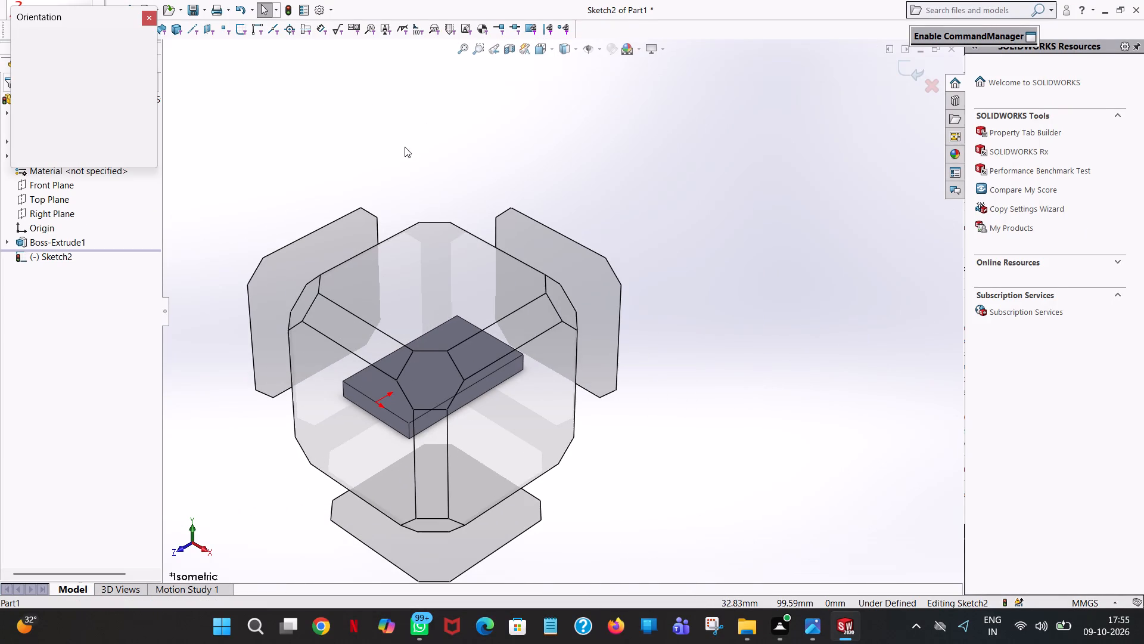
pyautogui.click(150, 94)
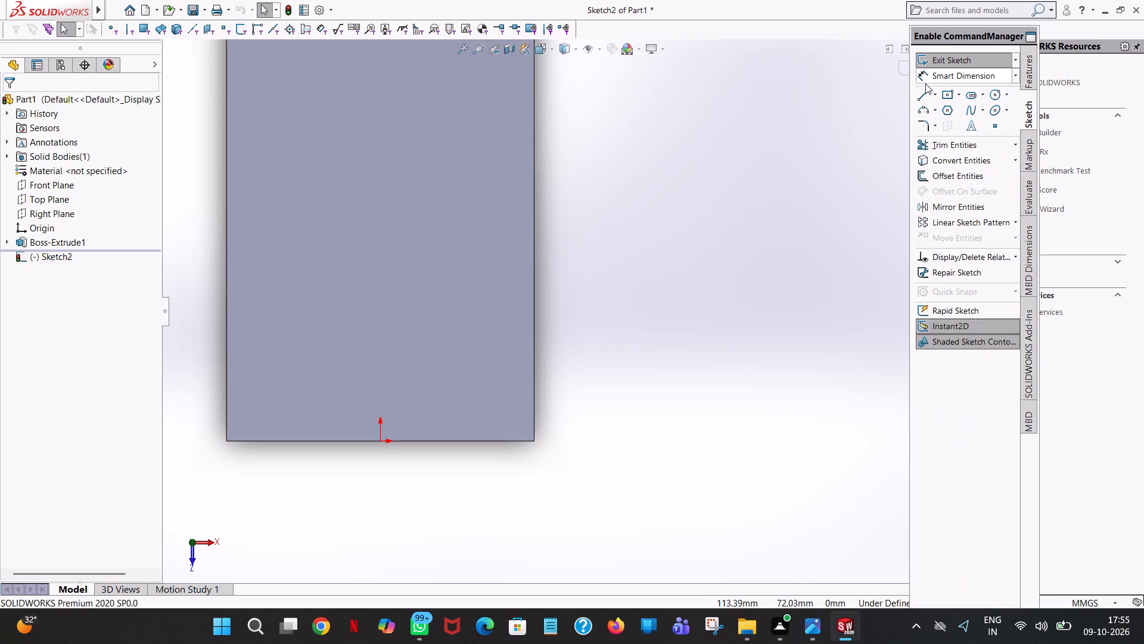
# Sketch a vertical line from the origin into the top face and set its length to 60 mm.
pyautogui.click(927, 87)
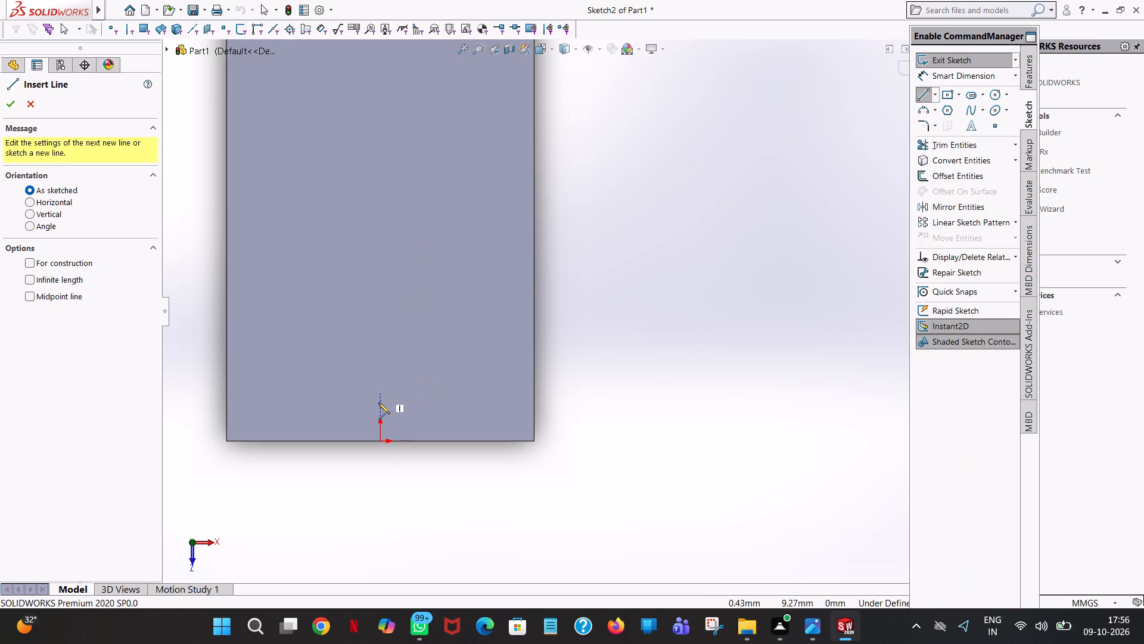
pyautogui.click(378, 443)
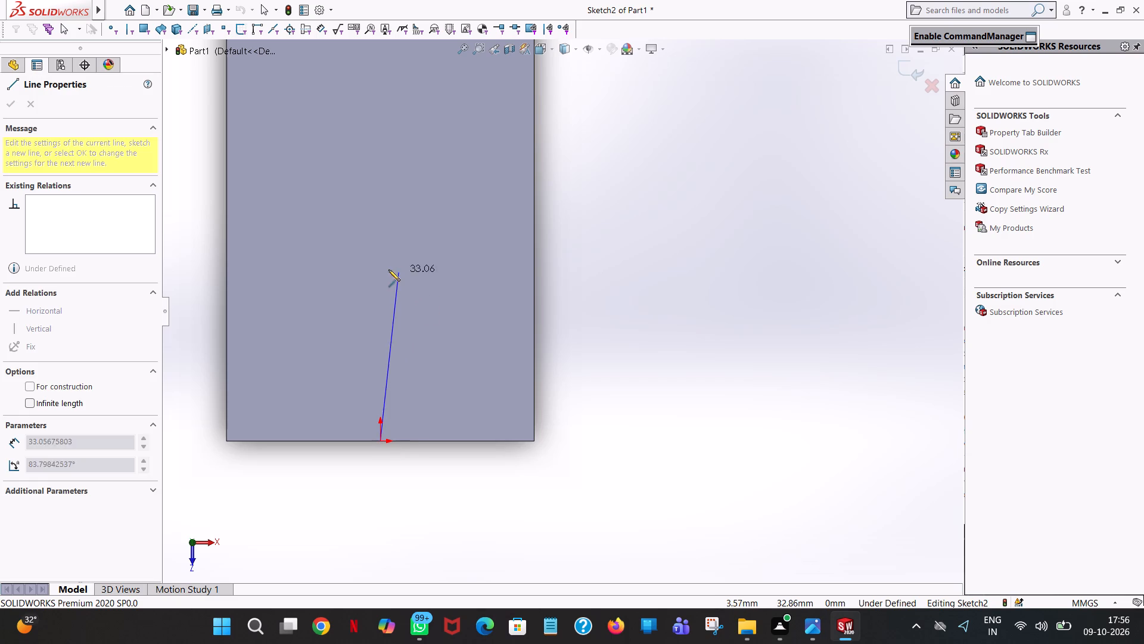
pyautogui.click(380, 267)
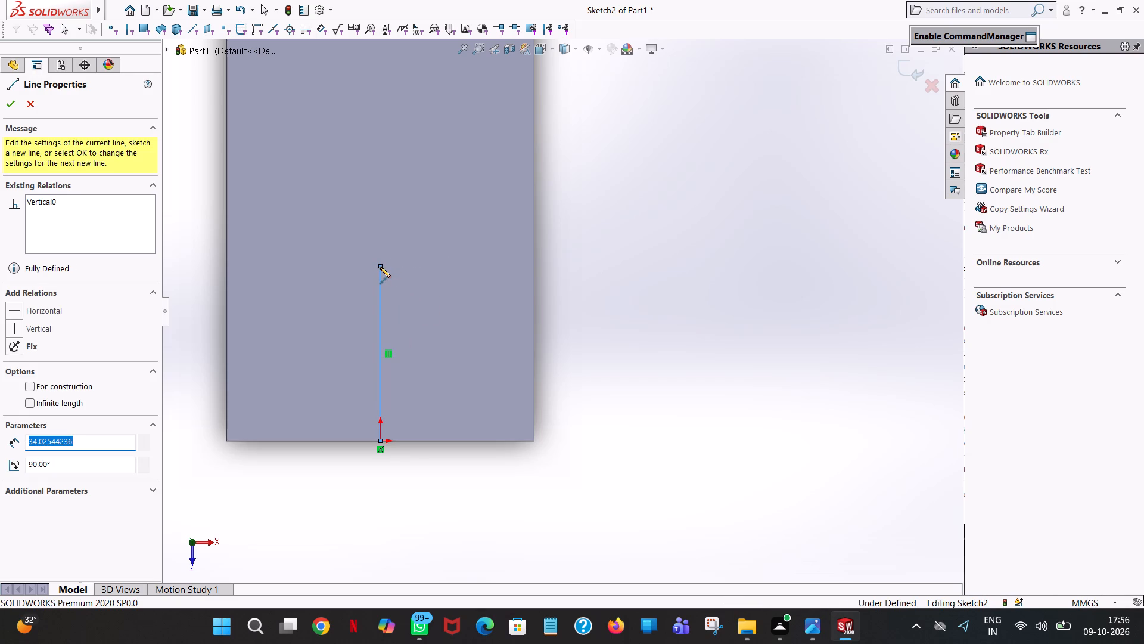
pyautogui.write('60')
pyautogui.press('Return')
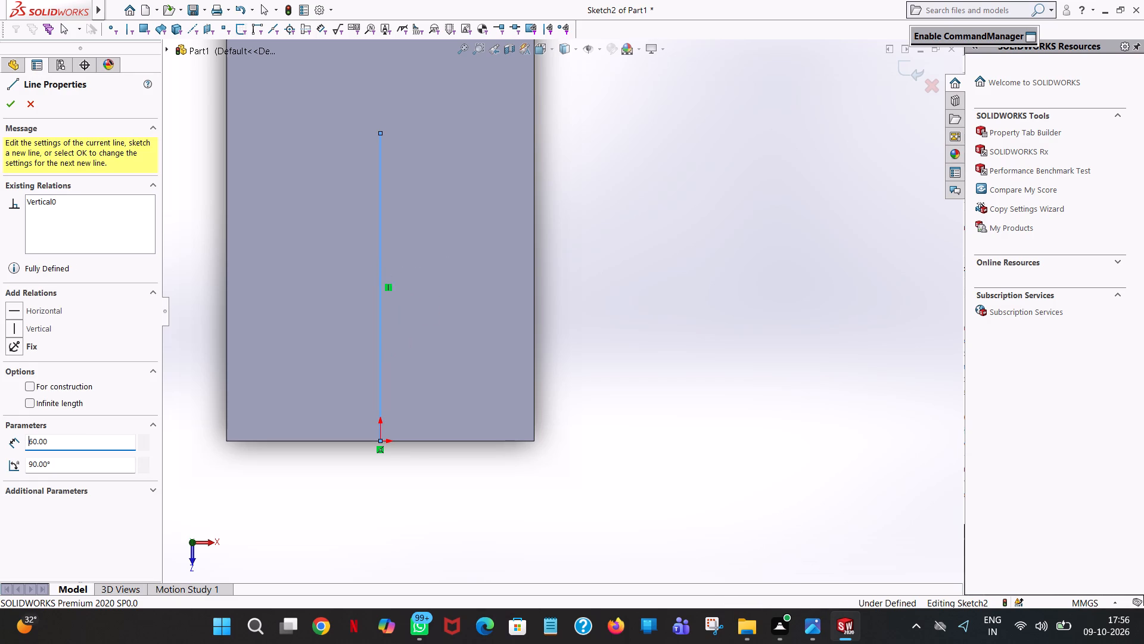
pyautogui.rightClick(380, 267)
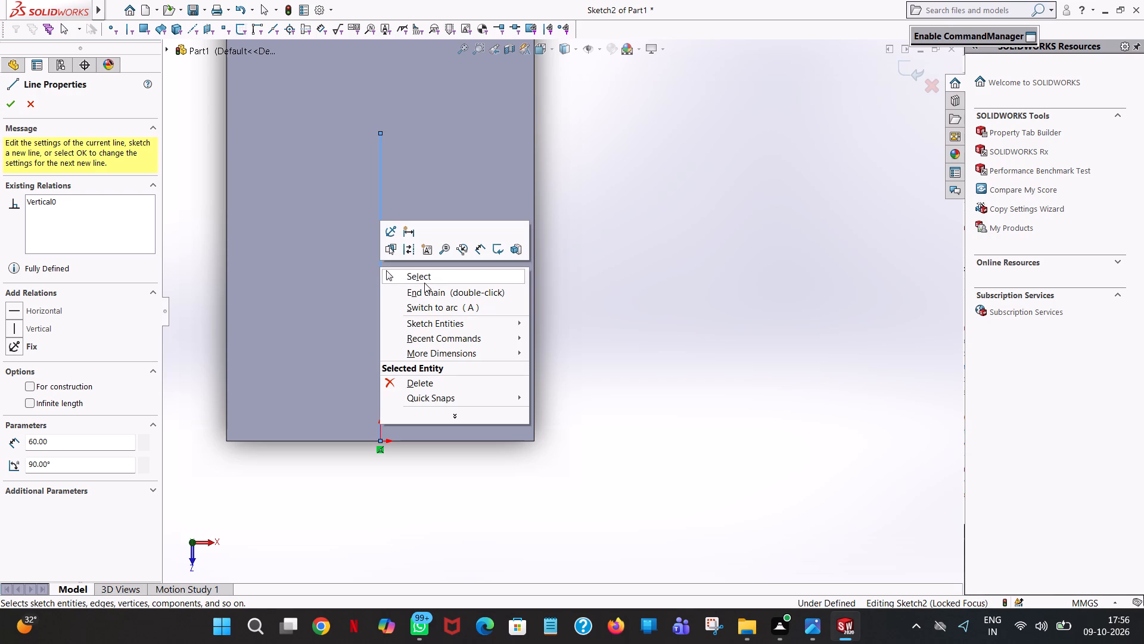
pyautogui.click(424, 283)
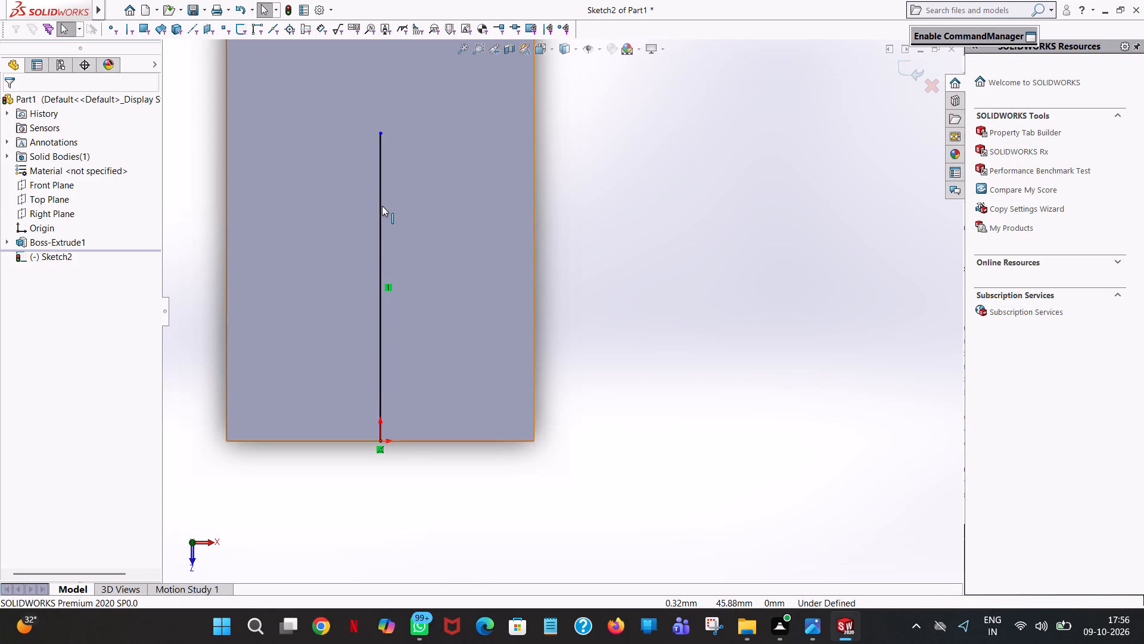
# Set the vertical line's length to 30 mm.
pyautogui.click(379, 204)
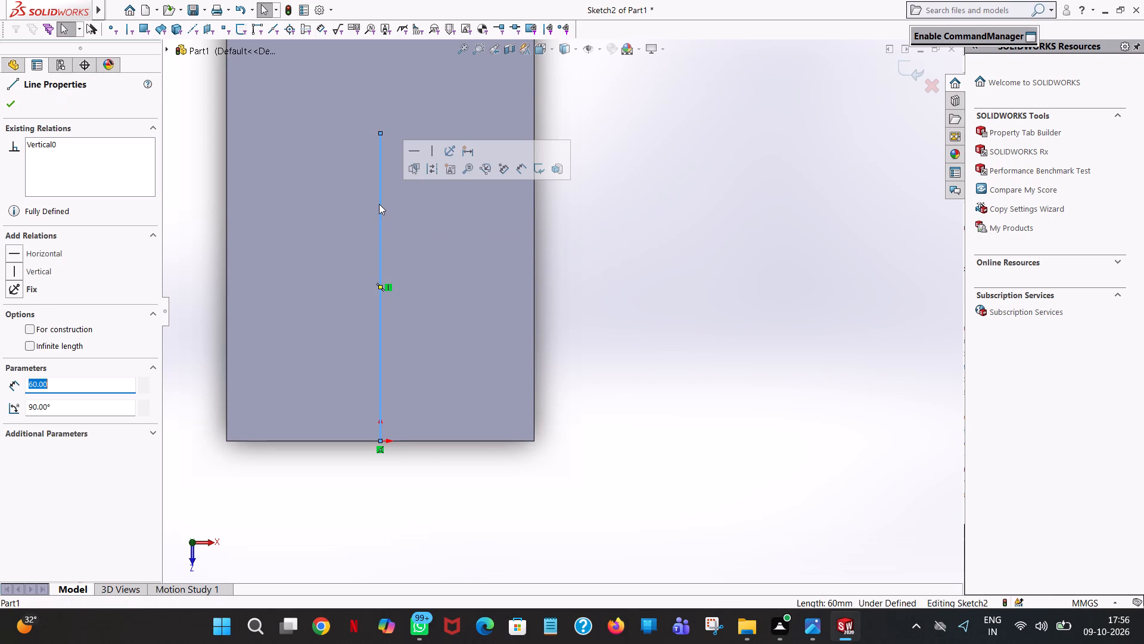
pyautogui.write('30')
pyautogui.press('Return')
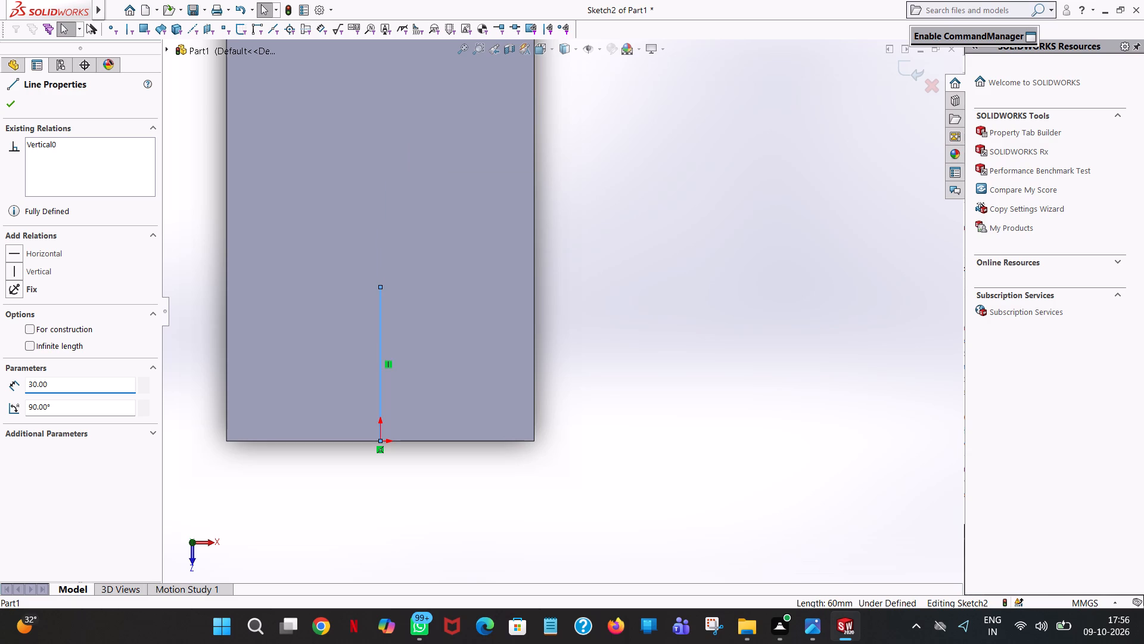
pyautogui.rightClick(596, 167)
pyautogui.click(570, 145)
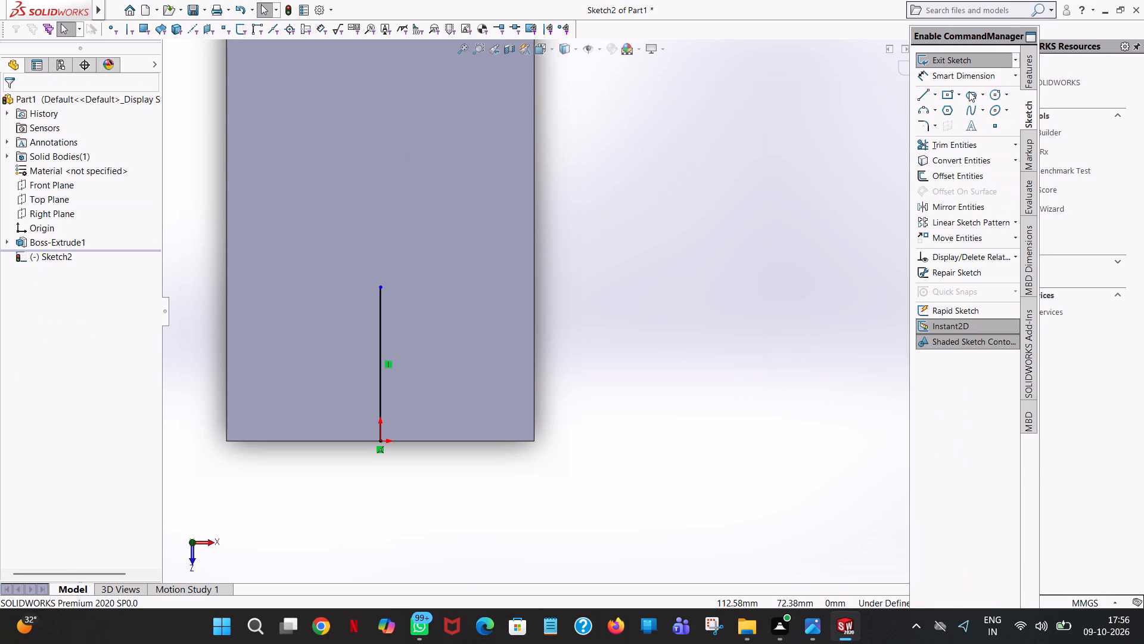
# Sketch a circle of 30 mm radius centred on the vertical line's upper end and passing through the origin.
pyautogui.click(995, 90)
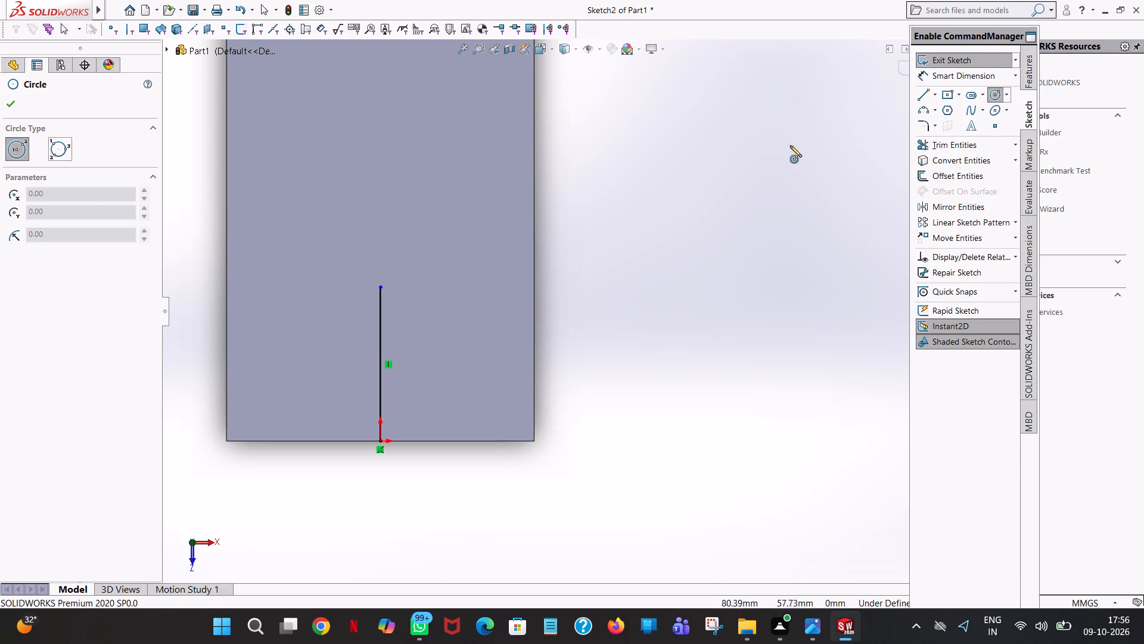
pyautogui.click(380, 286)
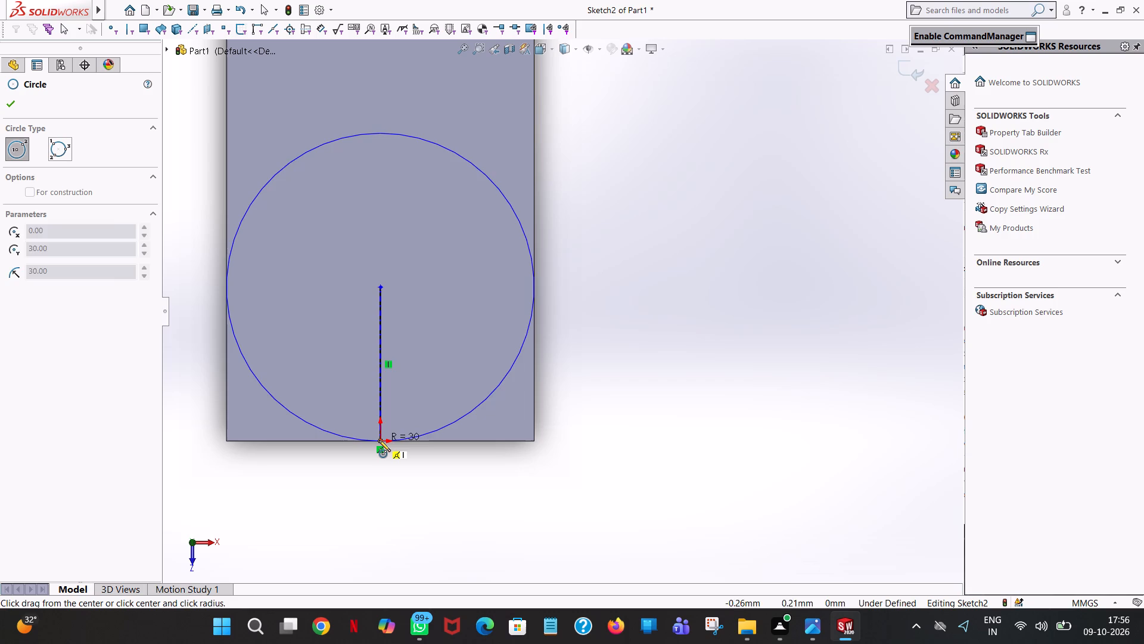
pyautogui.click(379, 440)
pyautogui.rightClick(379, 440)
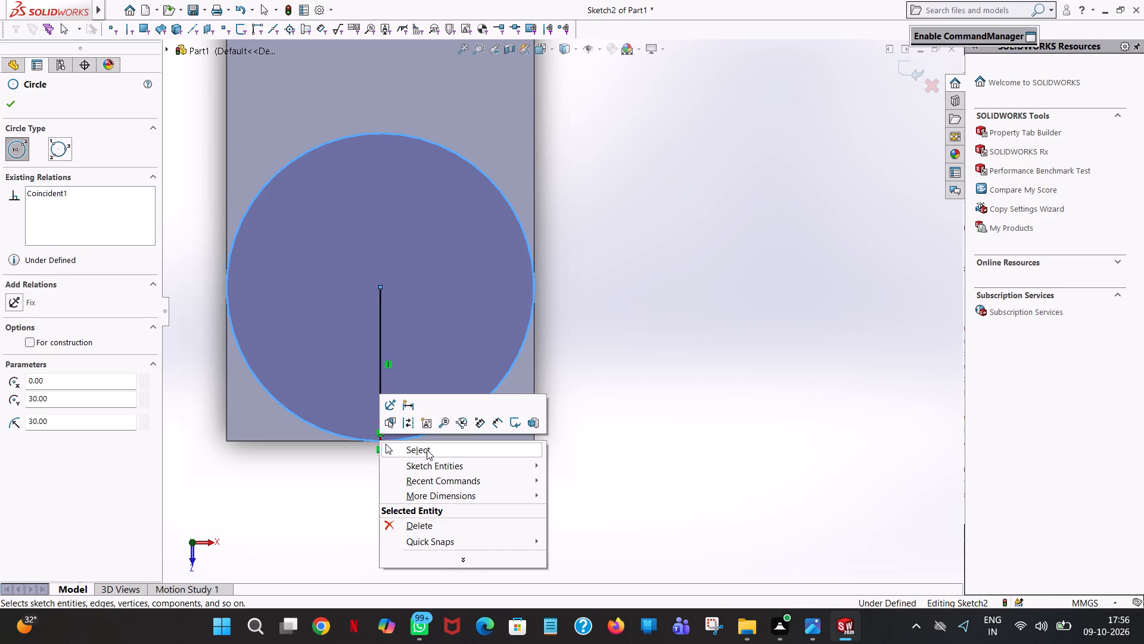
pyautogui.click(427, 450)
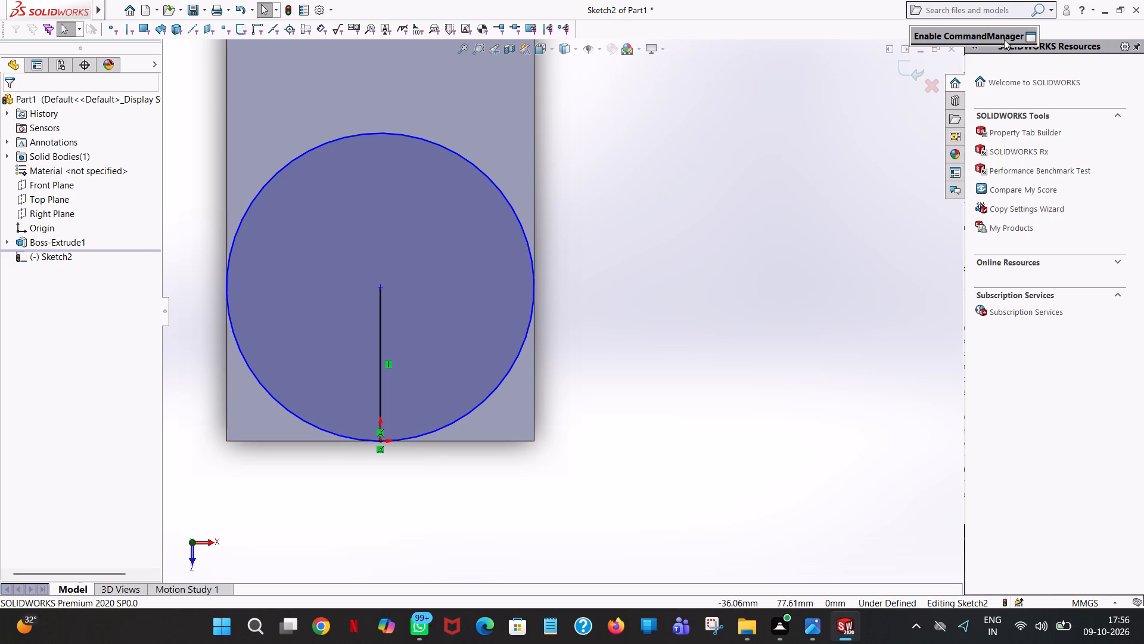
# Trim away the vertical line inside the circle.
pyautogui.click(952, 148)
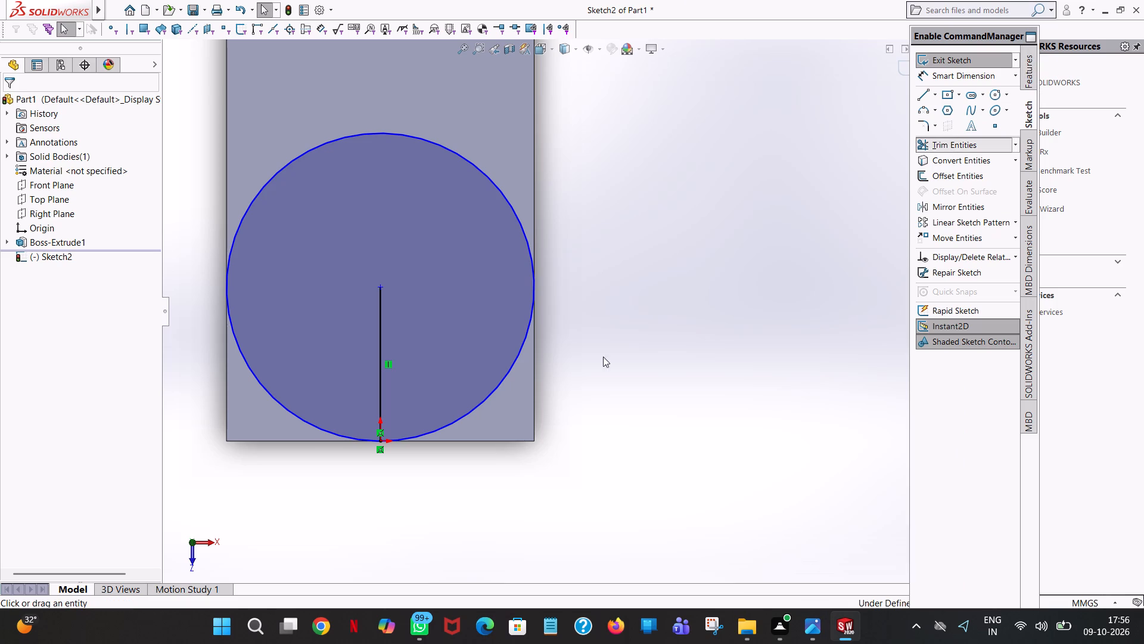
pyautogui.click(381, 395)
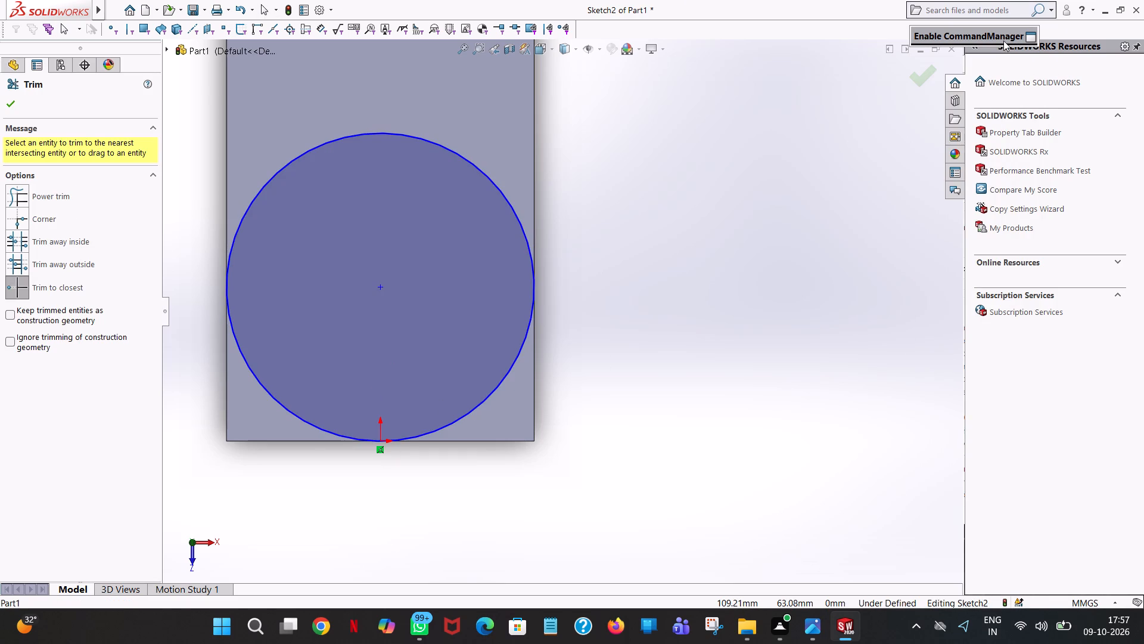
# Sketch three connected lines of 30, 60 and 30 mm from one side of the circle, around both plate corners, to its opposite side.
pyautogui.click(918, 95)
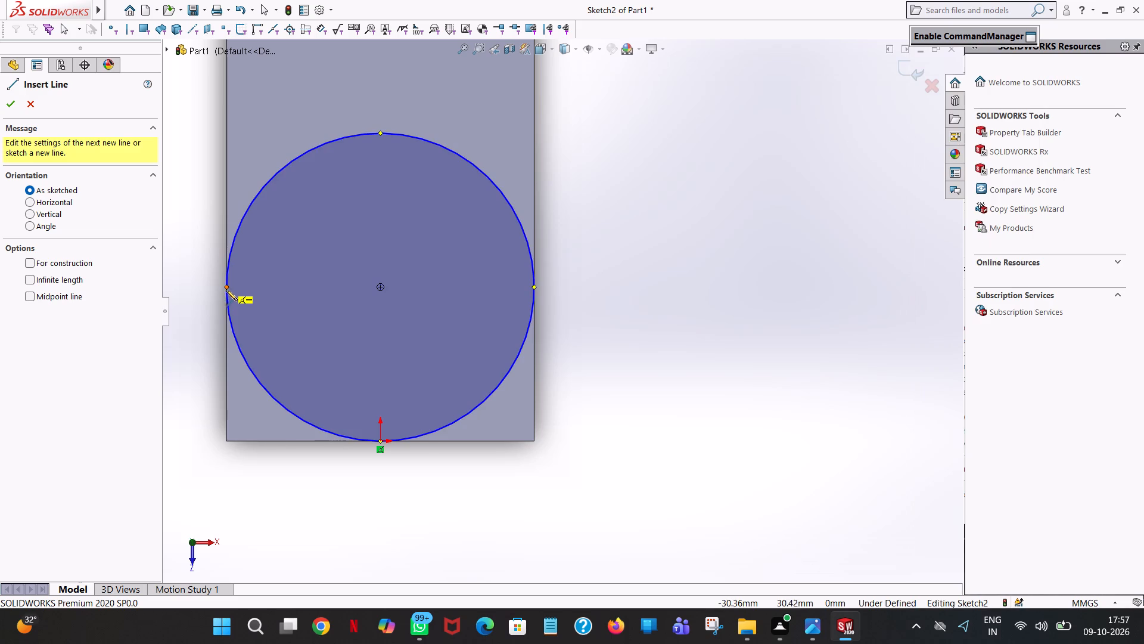
pyautogui.click(225, 286)
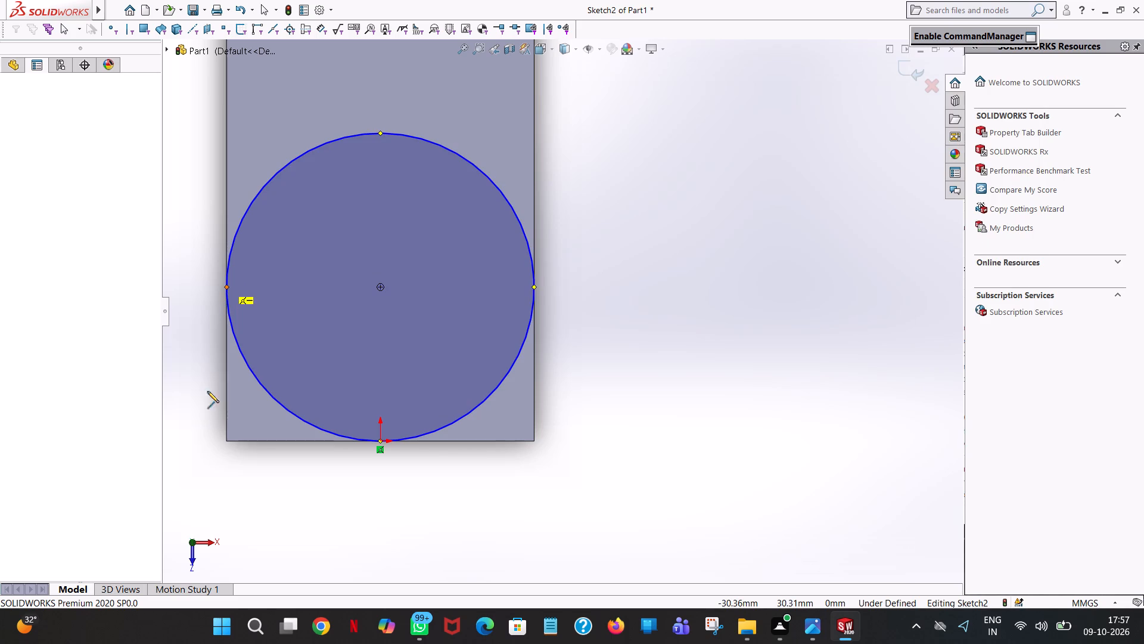
pyautogui.click(226, 441)
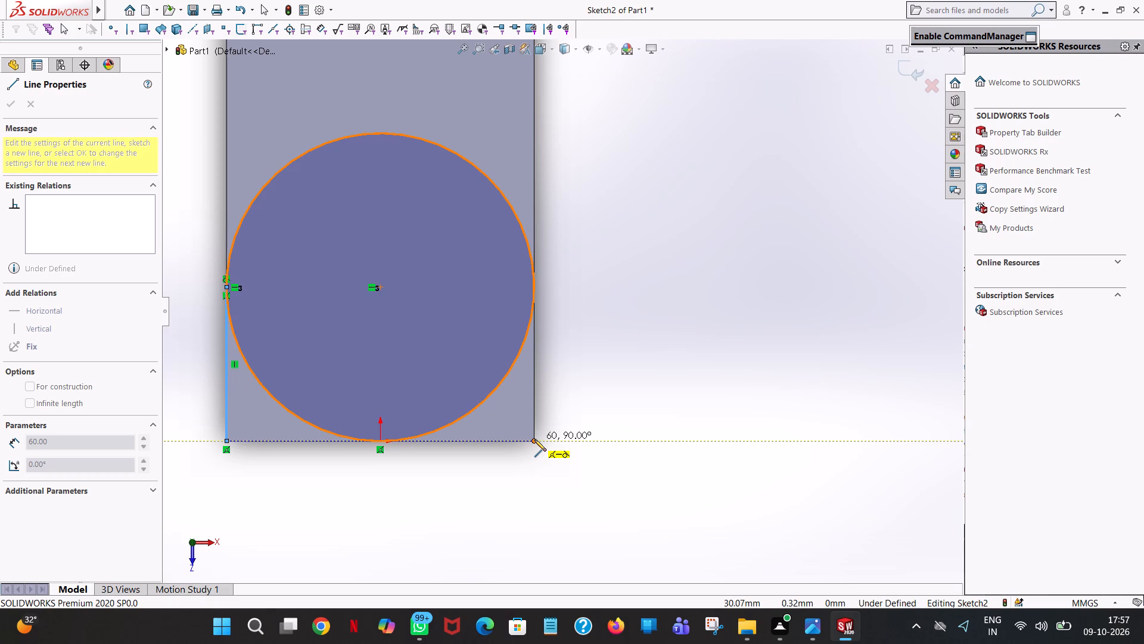
pyautogui.click(534, 441)
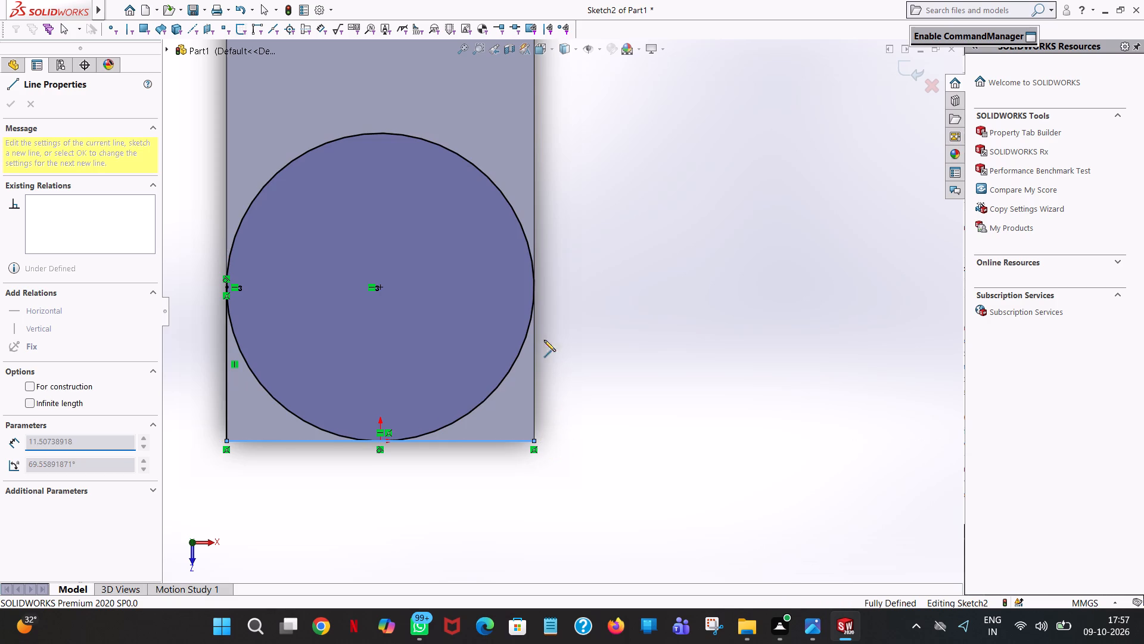
pyautogui.click(533, 287)
pyautogui.rightClick(533, 287)
pyautogui.click(559, 295)
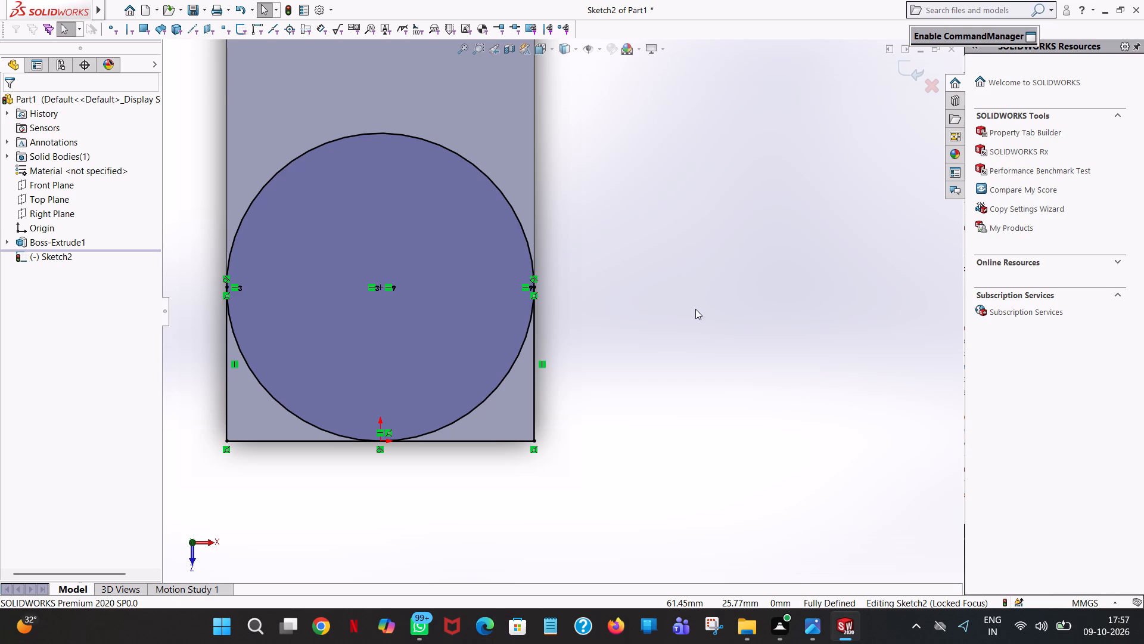
# Cut-extrude the two corner regions outside the circle with a blind depth of 12 mm to round the plate's end.
pyautogui.scroll(3, 664, 271)
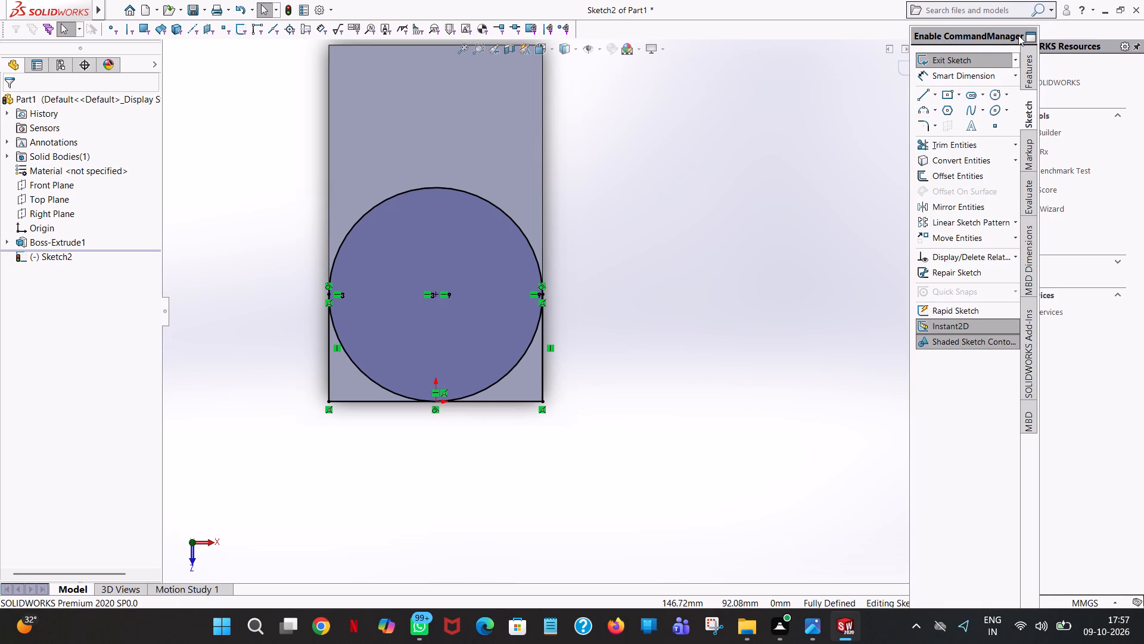
pyautogui.click(1030, 82)
pyautogui.click(959, 140)
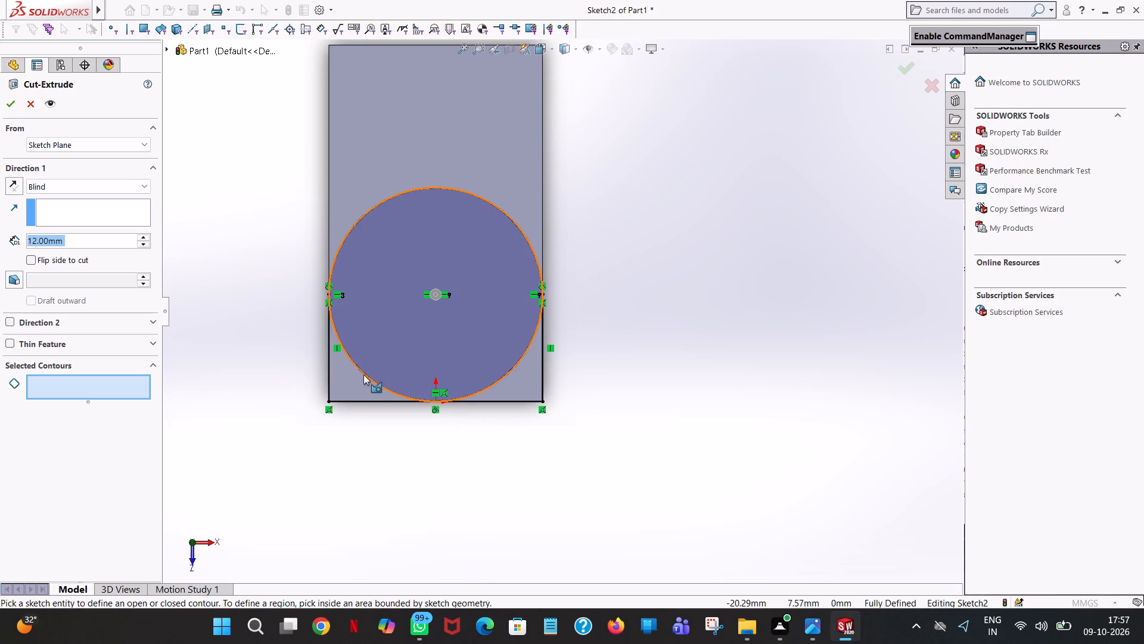
pyautogui.click(358, 383)
pyautogui.click(527, 391)
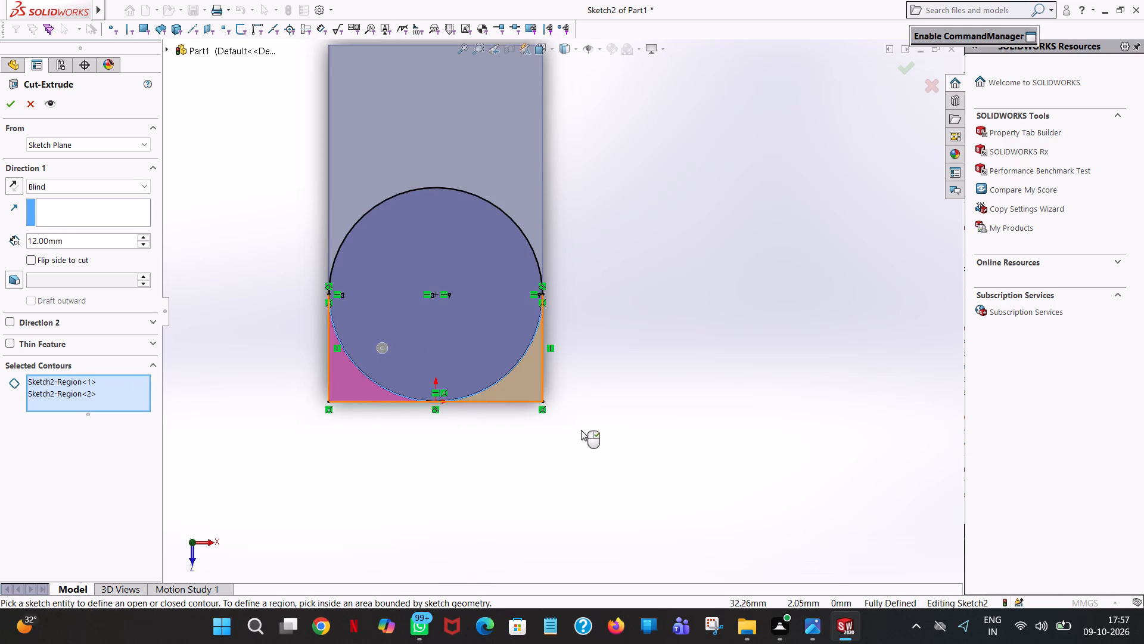
pyautogui.moveTo(604, 420); pyautogui.dragTo(554, 201, button='middle')
pyautogui.scroll(1, 629, 413)
pyautogui.scroll(1, 669, 306)
pyautogui.scroll(1, 600, 233)
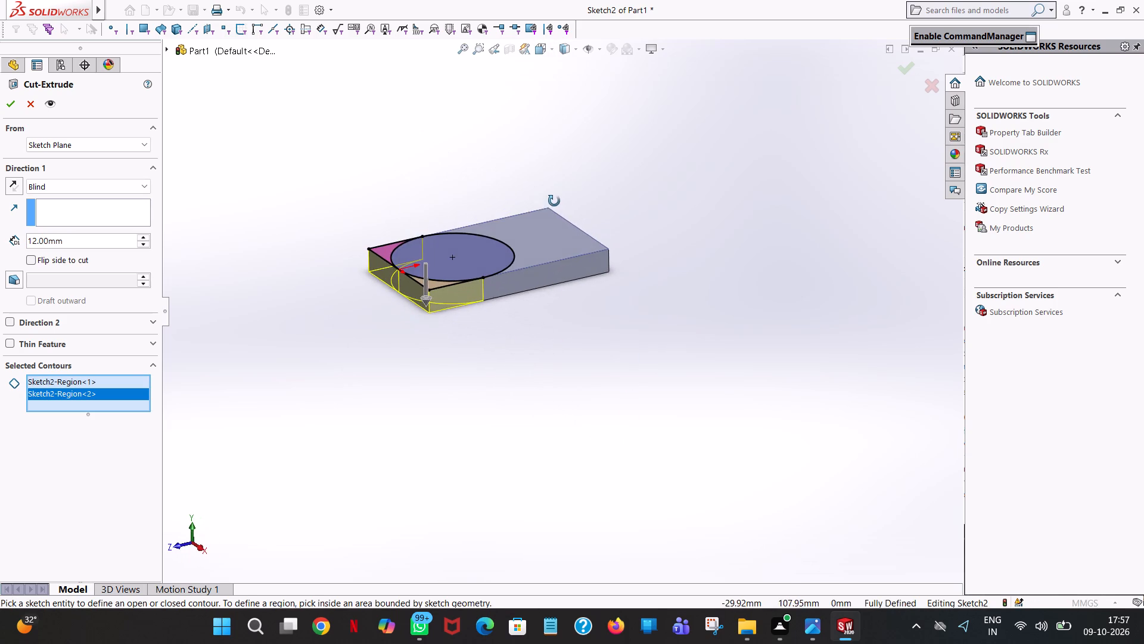
pyautogui.moveTo(554, 201); pyautogui.dragTo(530, 184, button='middle')
pyautogui.scroll(-7, 464, 239)
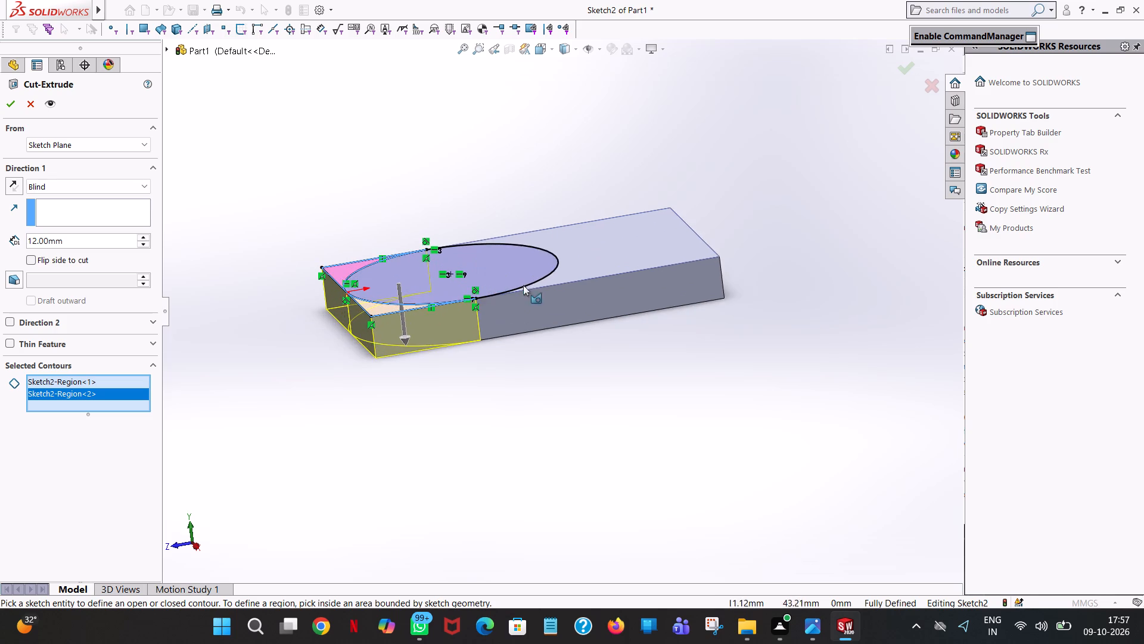
pyautogui.scroll(1, 559, 308)
pyautogui.moveTo(559, 308); pyautogui.dragTo(607, 363, button='middle')
pyautogui.scroll(1, 607, 363)
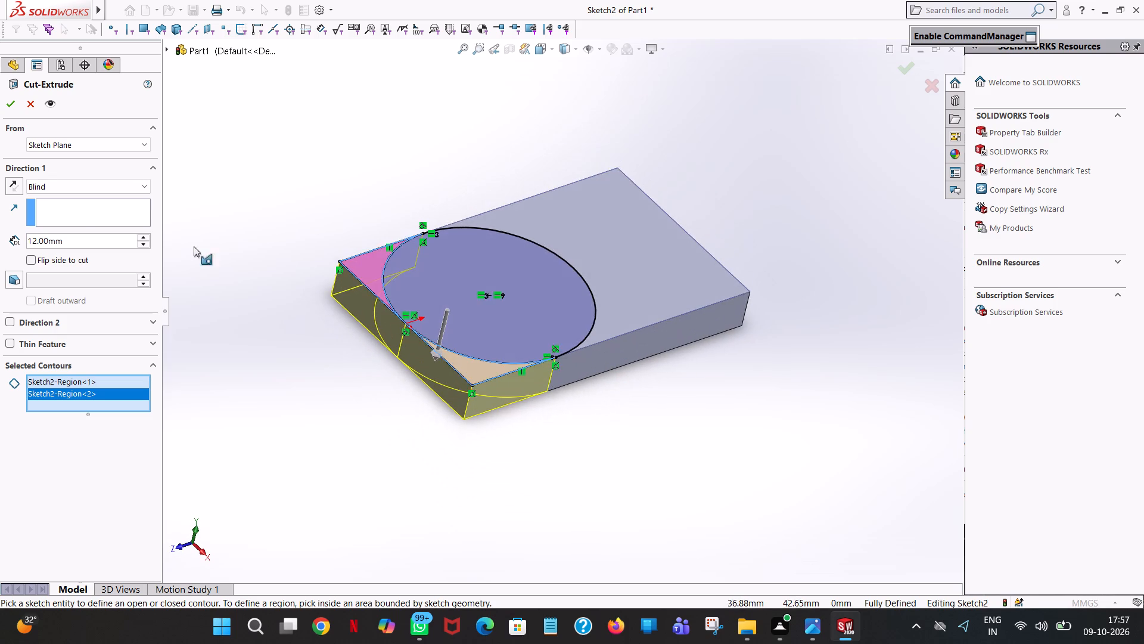
pyautogui.click(15, 112)
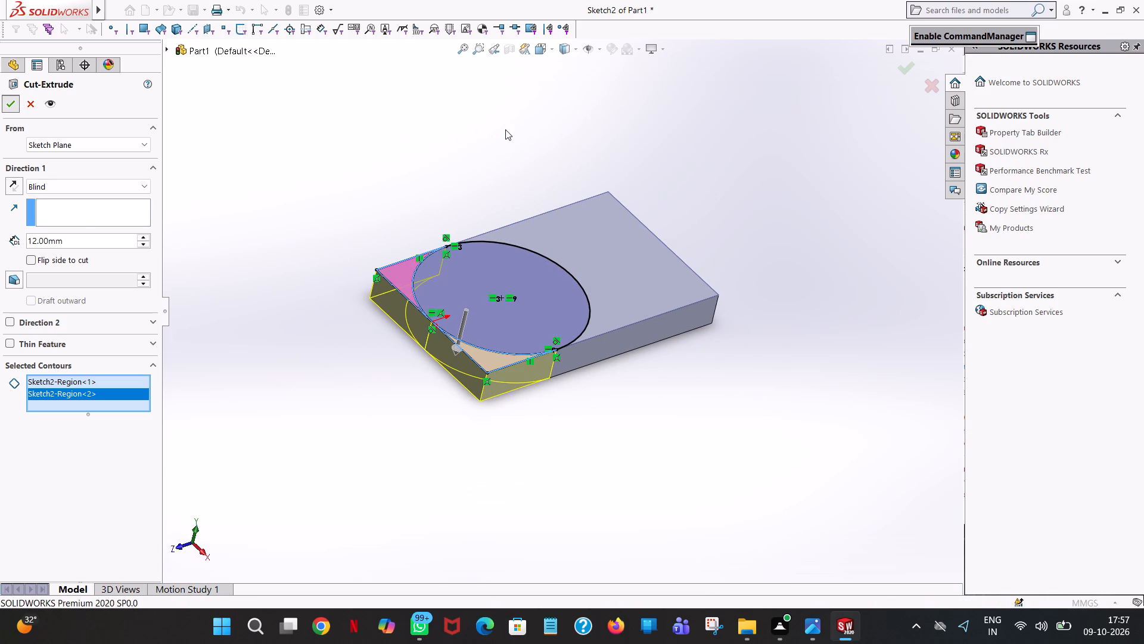
pyautogui.click(505, 129)
# Start an extruded boss sketch on the plate's long straight side face and view it face-on.
pyautogui.moveTo(506, 163); pyautogui.dragTo(512, 275, button='middle')
pyautogui.scroll(1, 512, 275)
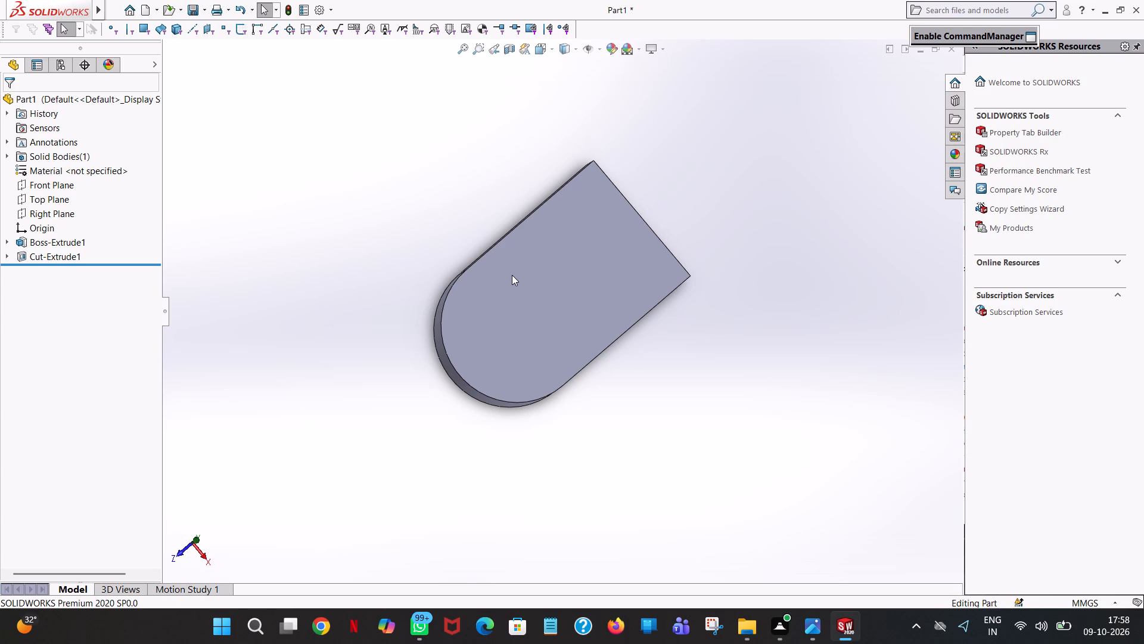
pyautogui.moveTo(676, 410); pyautogui.dragTo(639, 355, button='middle')
pyautogui.scroll(1, 664, 405)
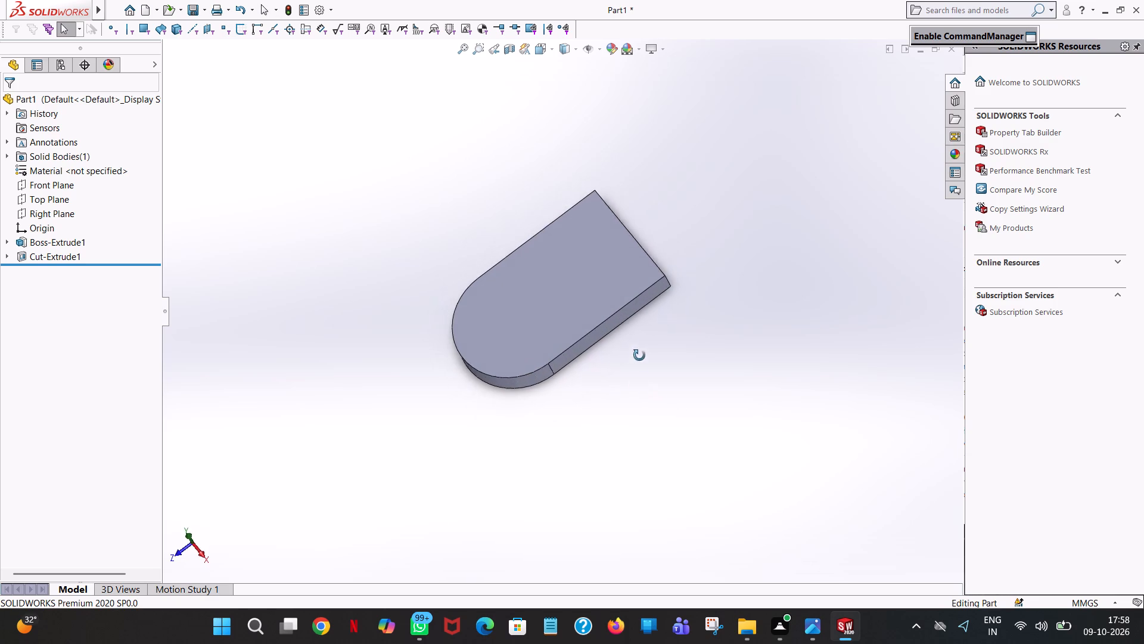
pyautogui.moveTo(639, 355); pyautogui.dragTo(633, 320, button='middle')
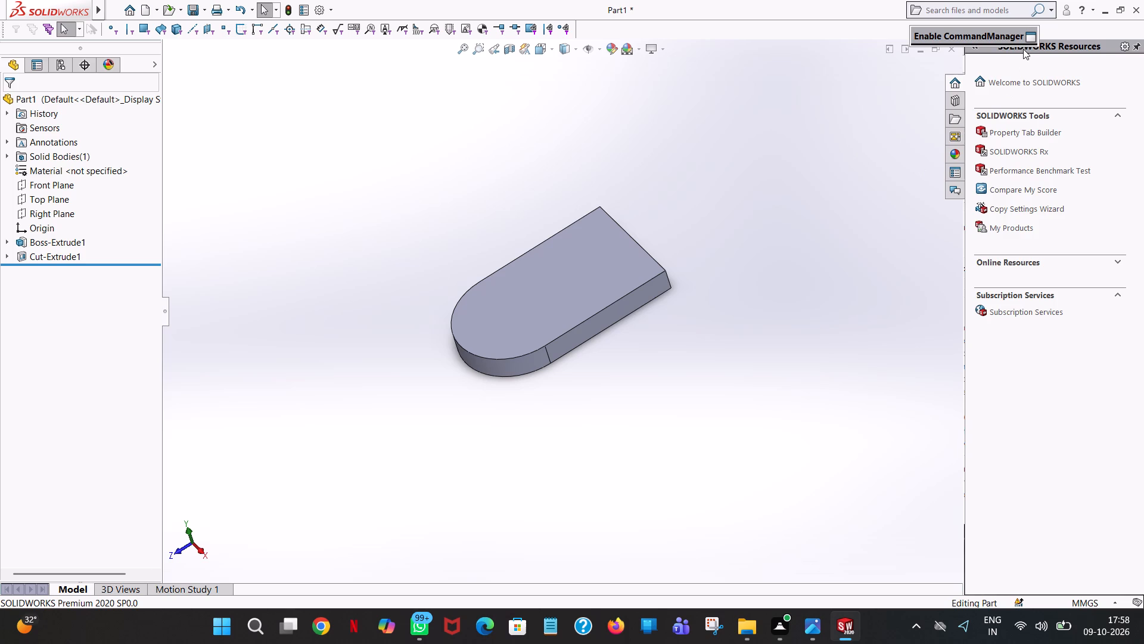
pyautogui.click(983, 64)
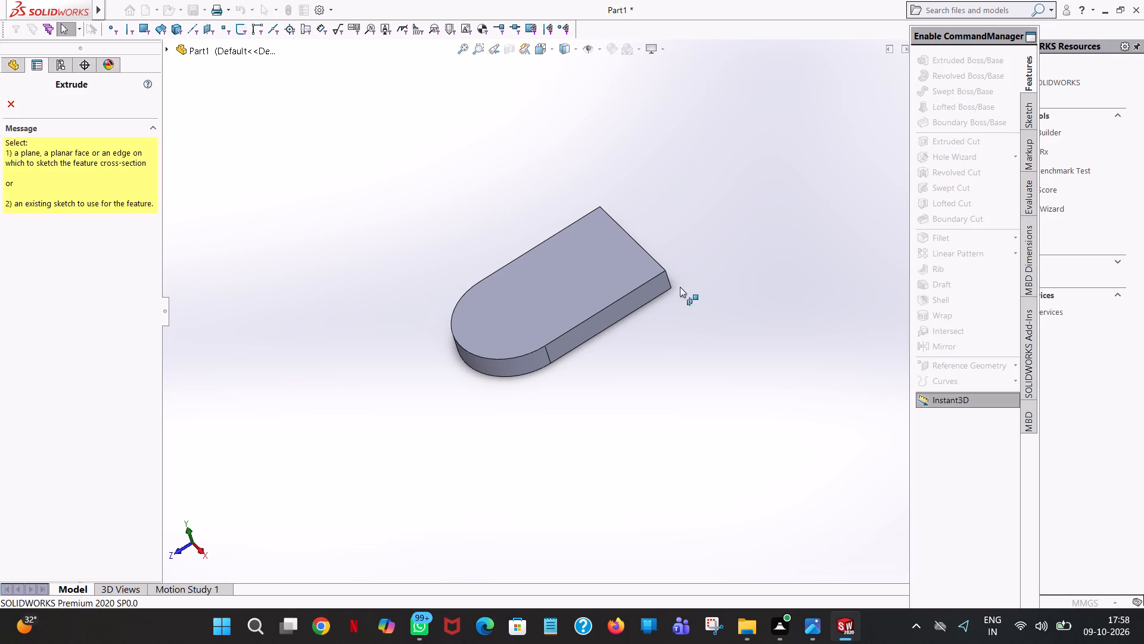
pyautogui.click(623, 307)
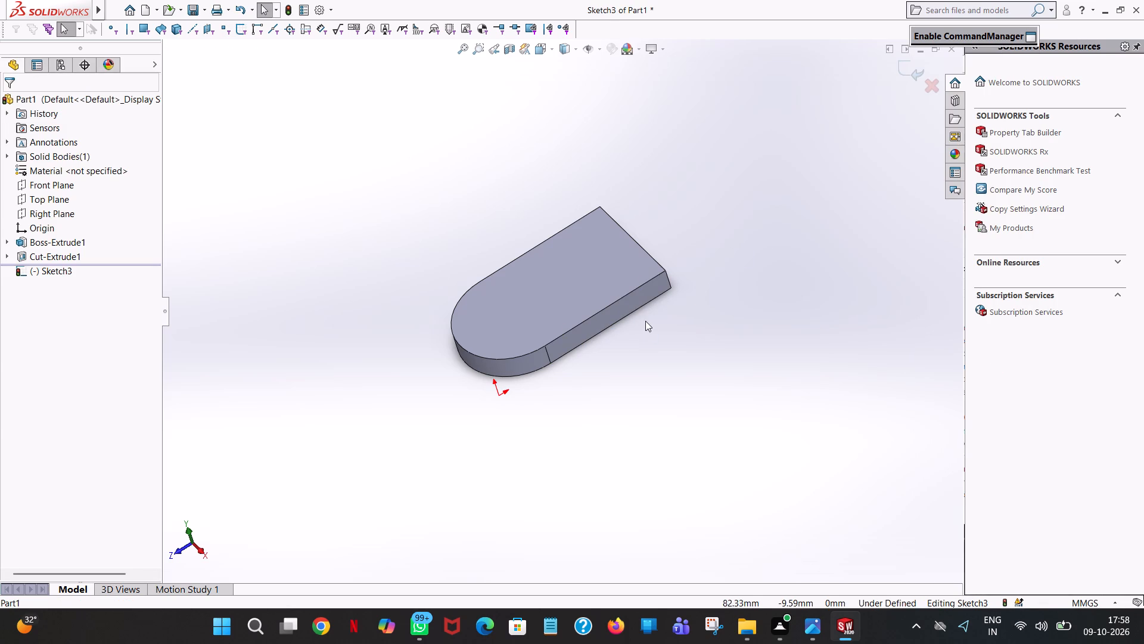
pyautogui.press('space')
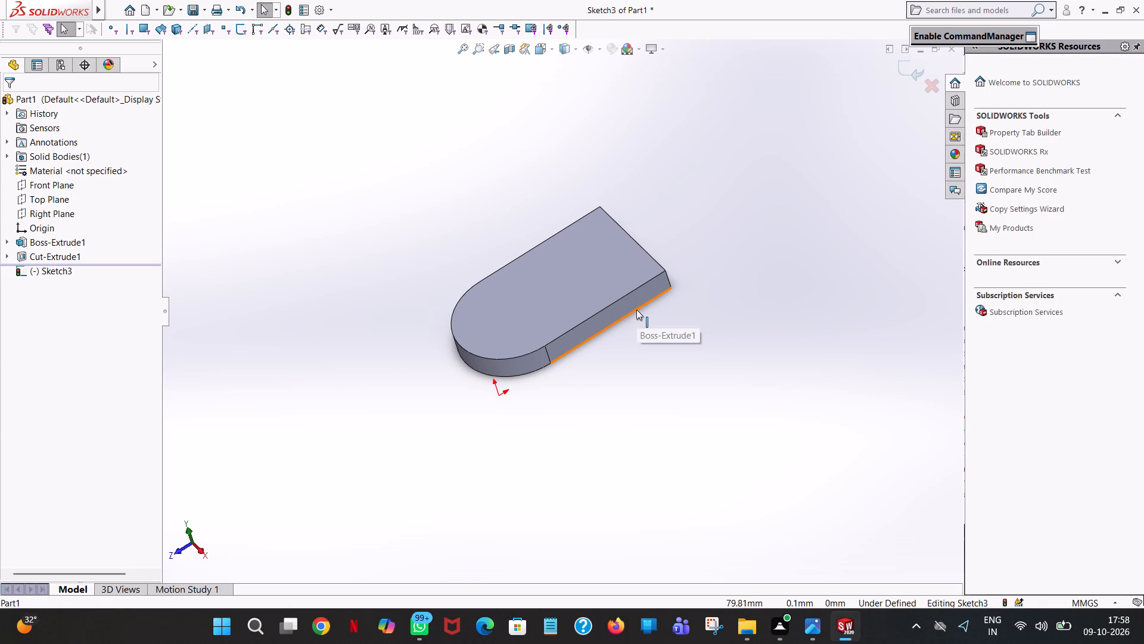
pyautogui.click(142, 87)
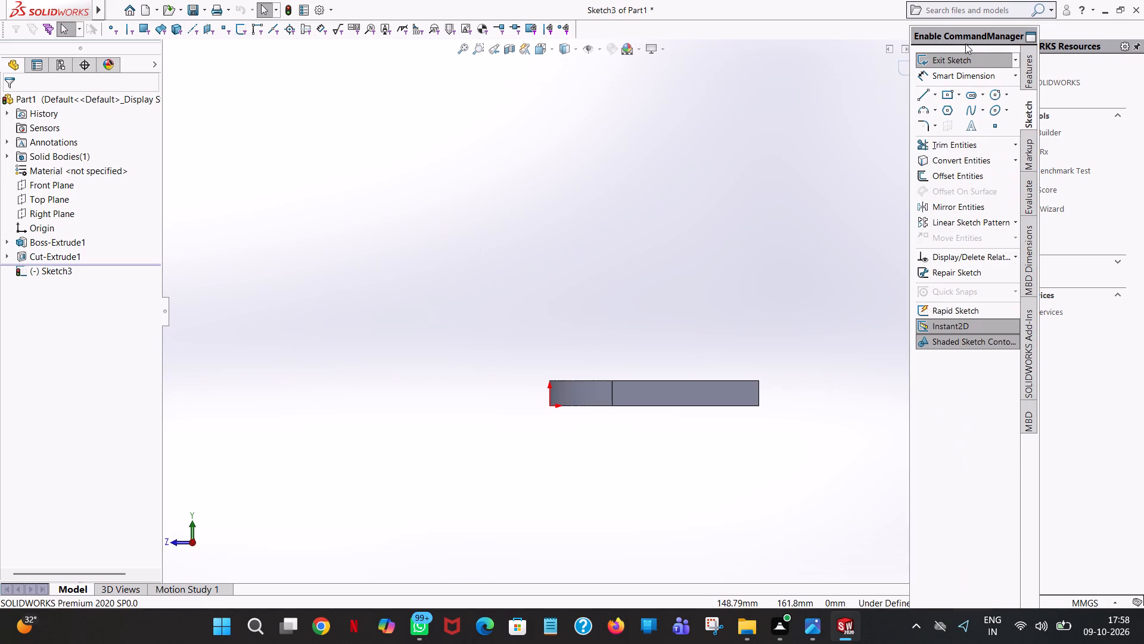
# Sketch a 50 mm line along the side face's bottom edge, starting at the corner of the plate's square end.
pyautogui.click(924, 86)
pyautogui.click(918, 104)
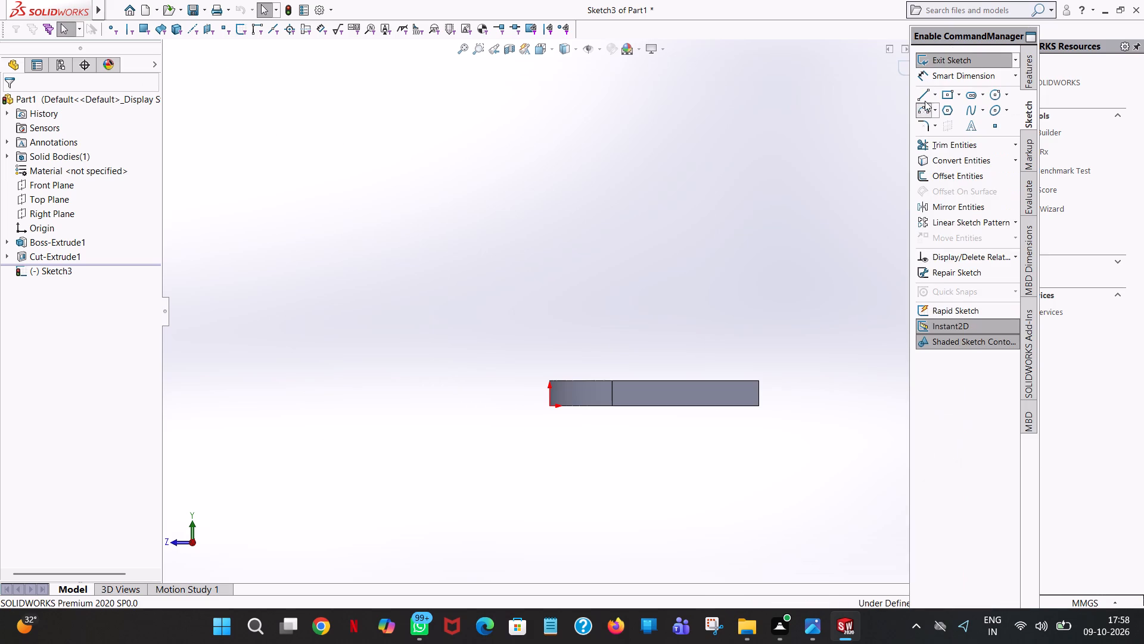
pyautogui.click(921, 96)
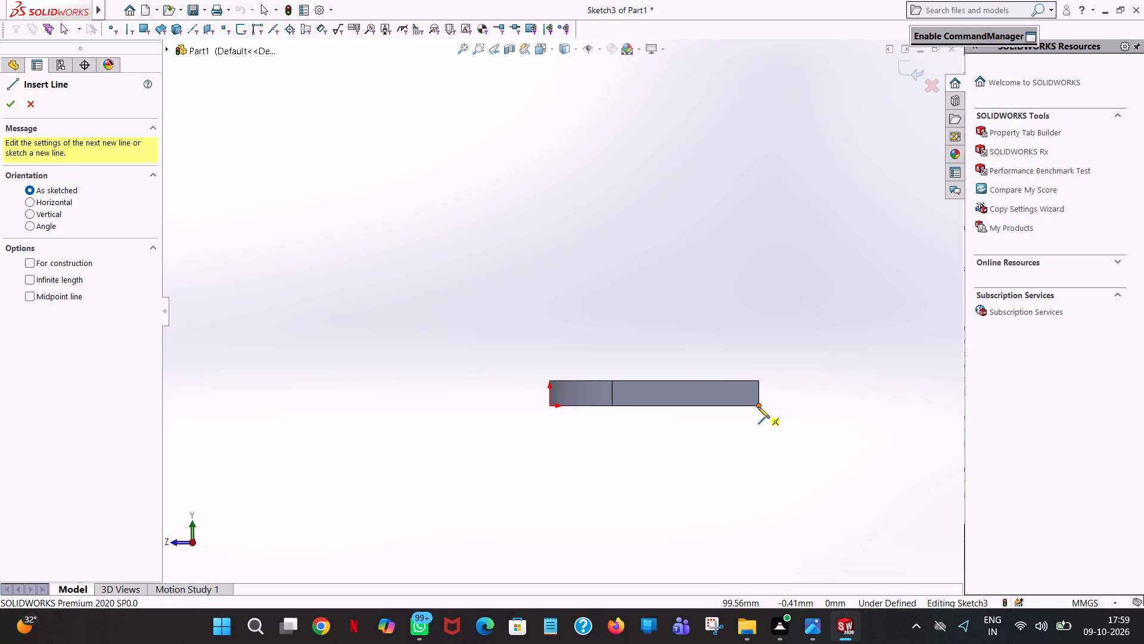
pyautogui.click(758, 407)
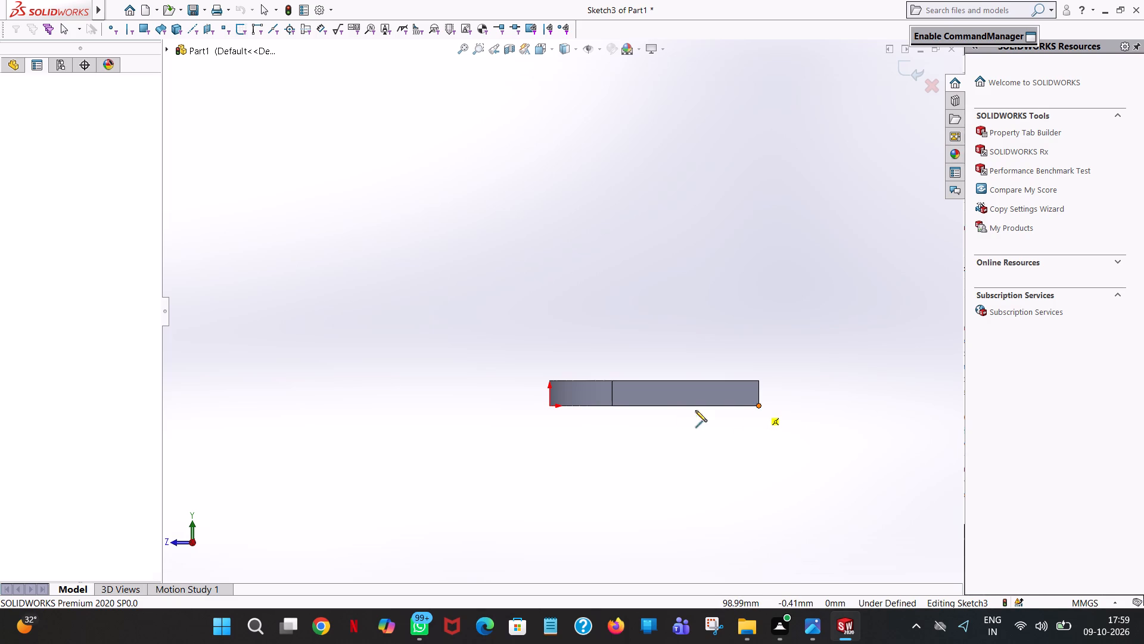
pyautogui.click(630, 407)
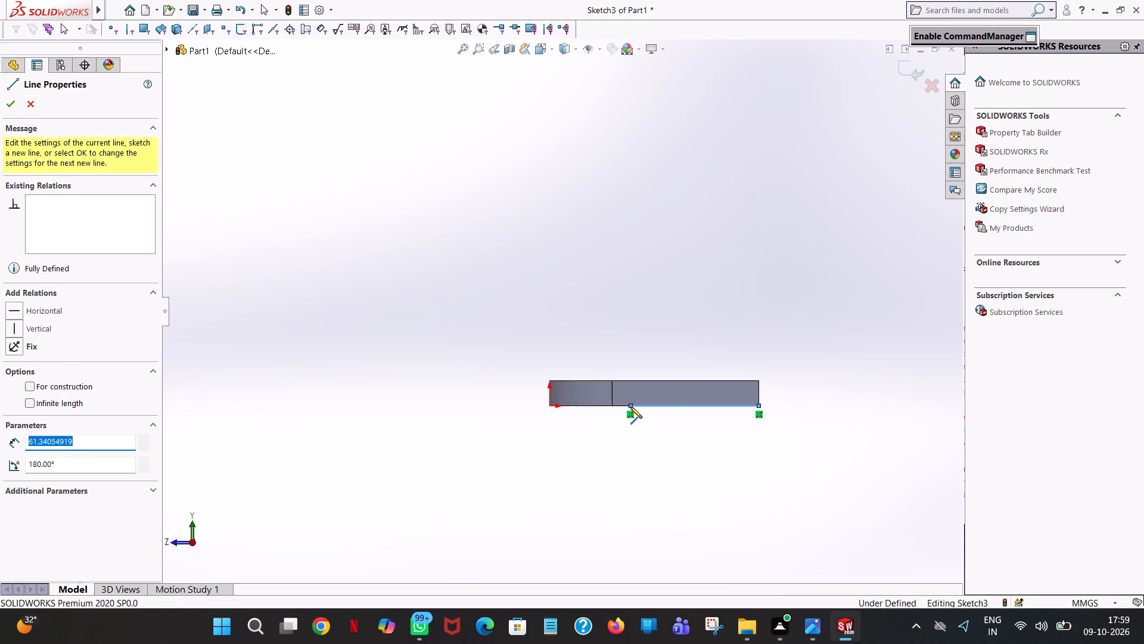
pyautogui.write('50')
pyautogui.press('Return')
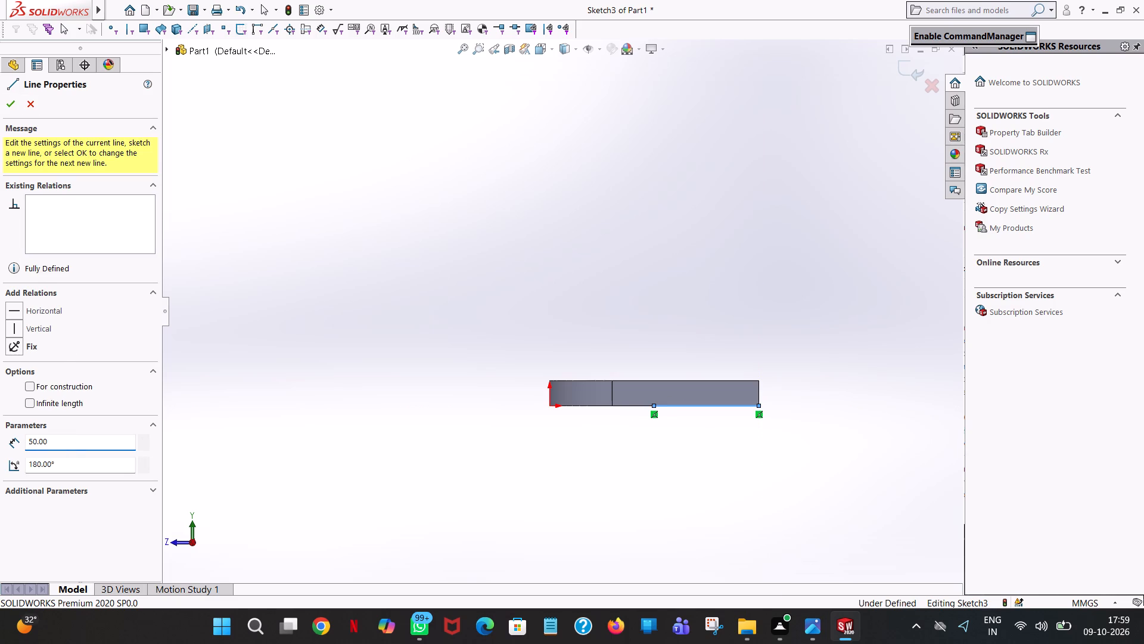
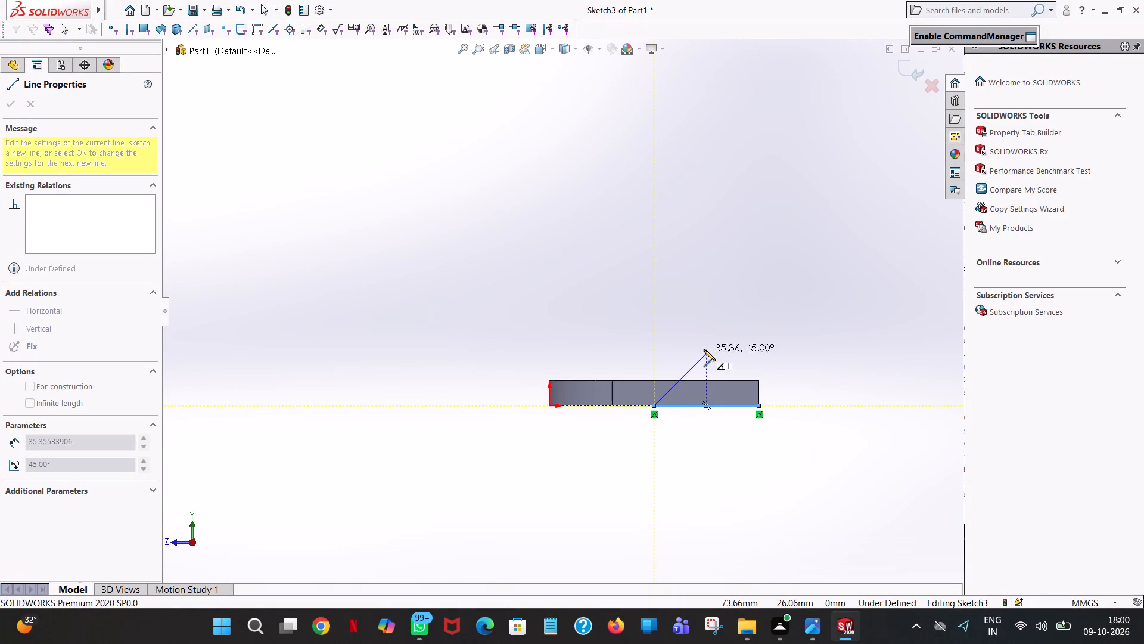
# Complete the boss profile with a 25 mm vertical line, 12 and 30 mm horizontal lines, and a 25 mm vertical line back to the bottom edge.
pyautogui.click(655, 349)
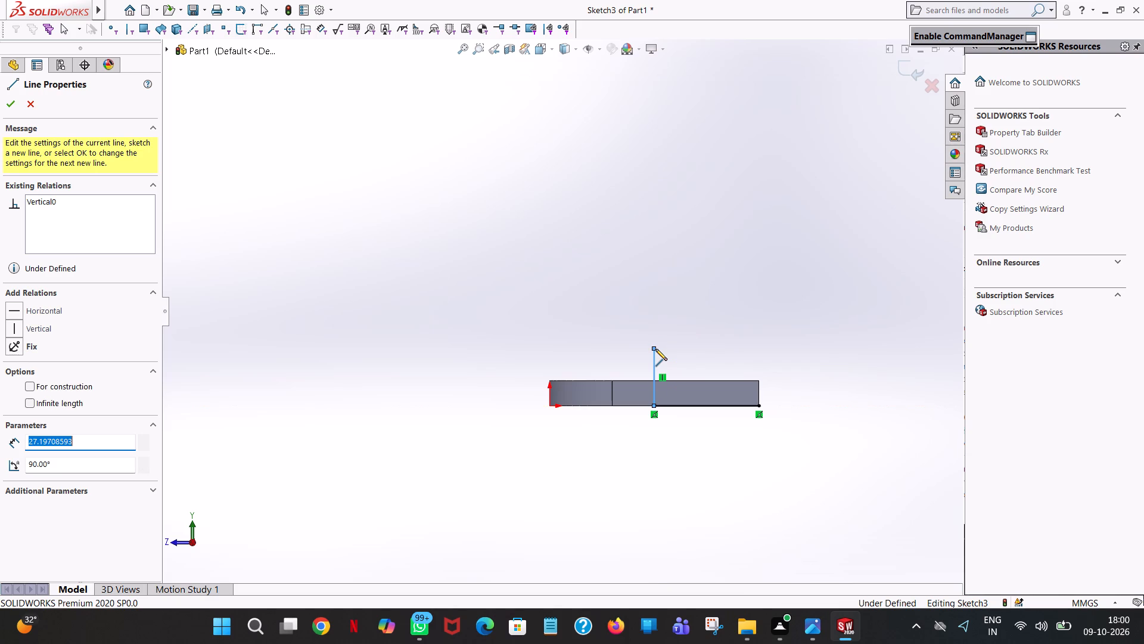
pyautogui.write('12+13')
pyautogui.press('Return')
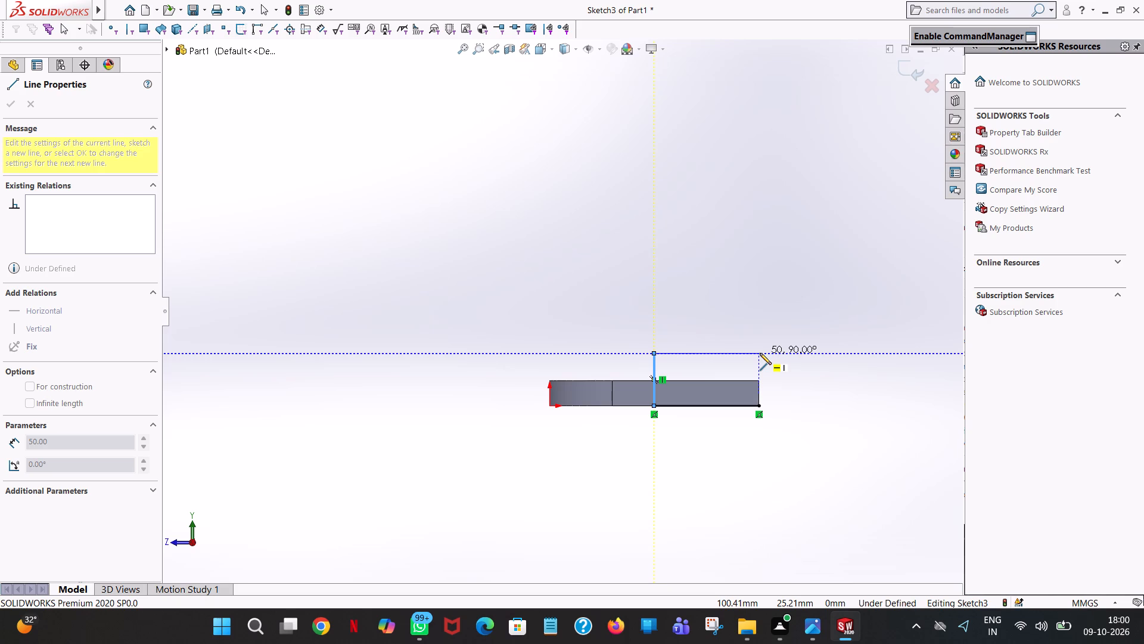
pyautogui.click(760, 353)
pyautogui.write('12')
pyautogui.press('Return')
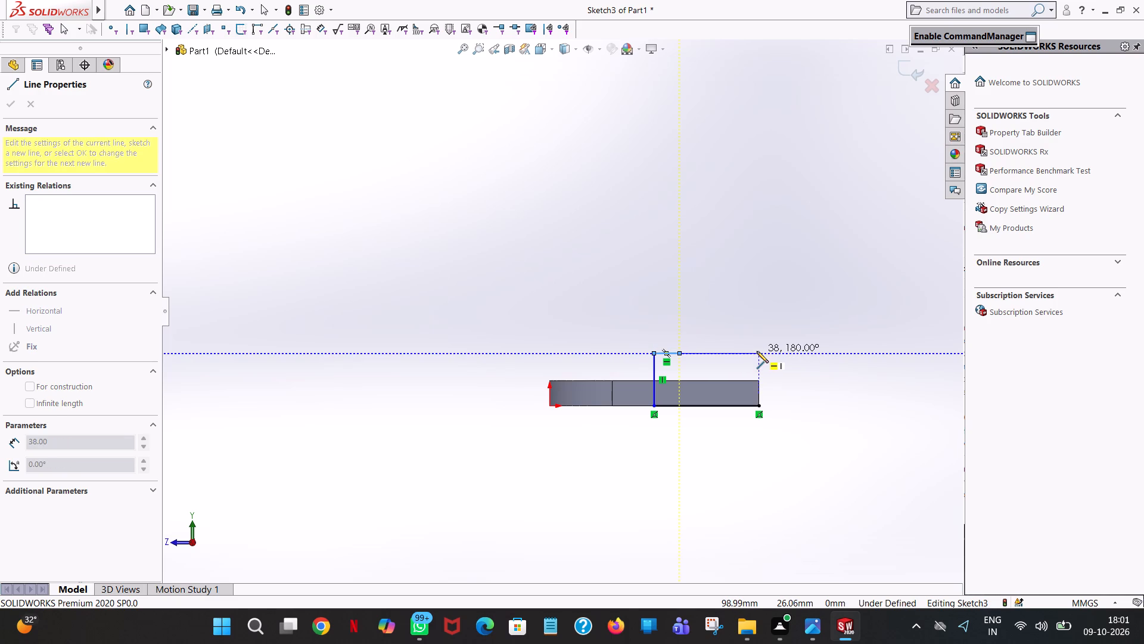
pyautogui.click(736, 352)
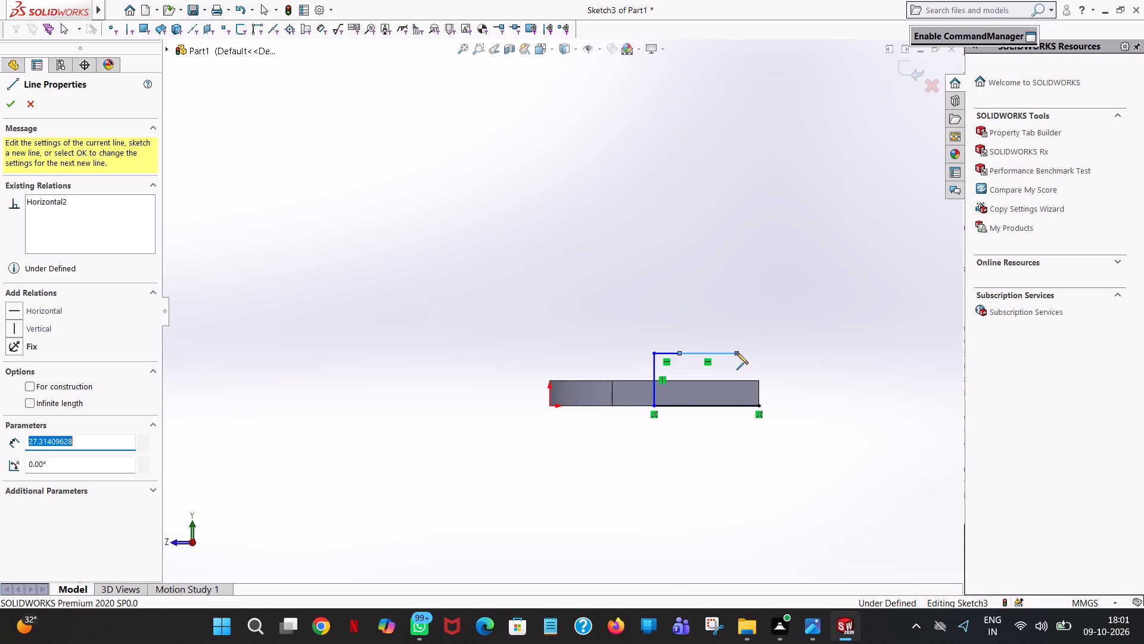
pyautogui.write('30')
pyautogui.press('Return')
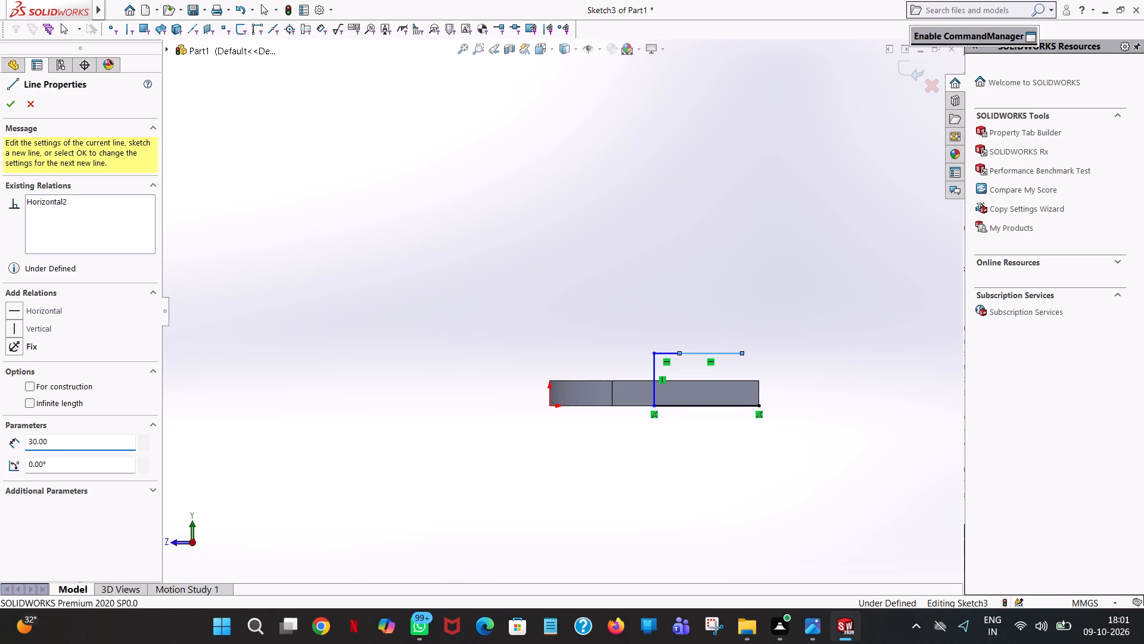
pyautogui.click(742, 405)
pyautogui.rightClick(742, 405)
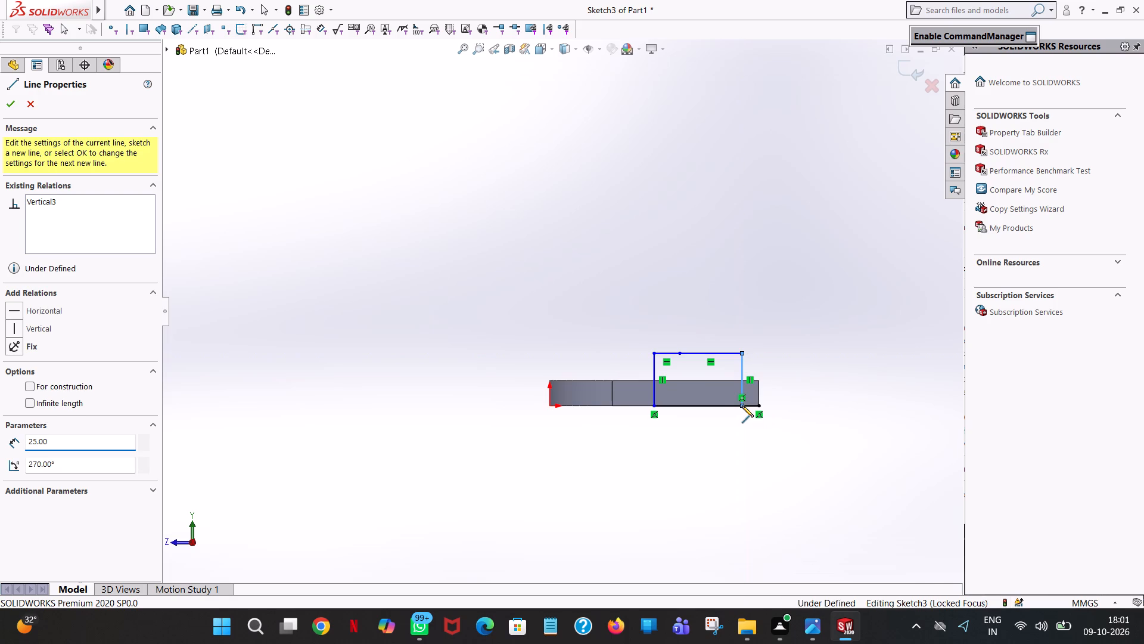
pyautogui.click(804, 413)
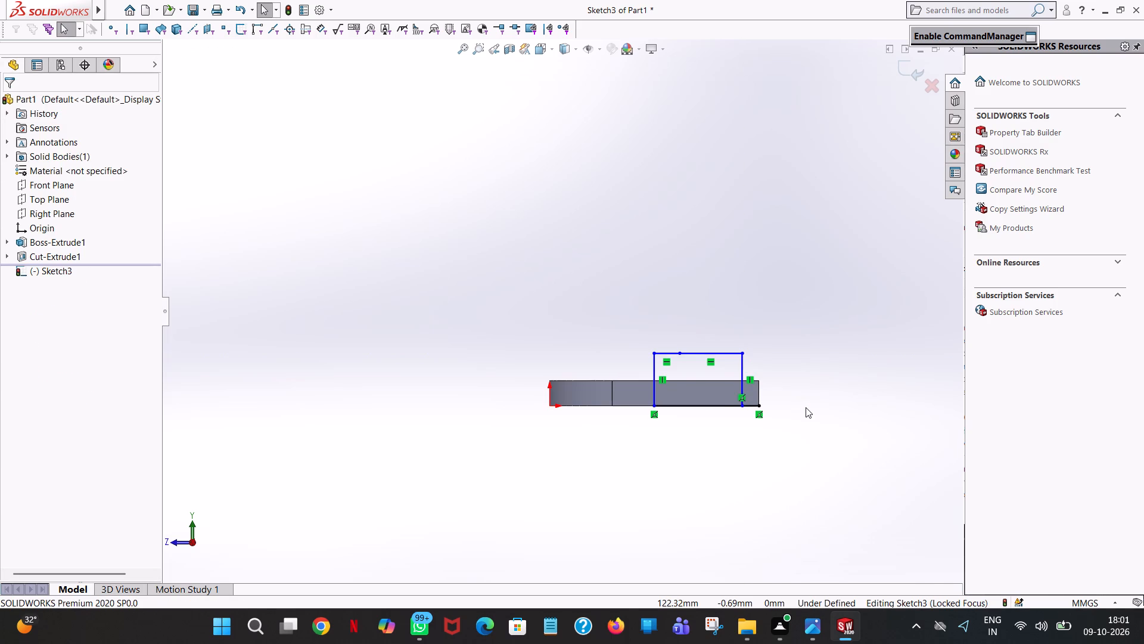
# Start an extruded boss from the sketch, using both closed regions of the rectangular profile, above and within the side face, as contours.
pyautogui.scroll(1, 806, 407)
pyautogui.moveTo(806, 407); pyautogui.dragTo(734, 443, button='middle')
pyautogui.scroll(1, 754, 436)
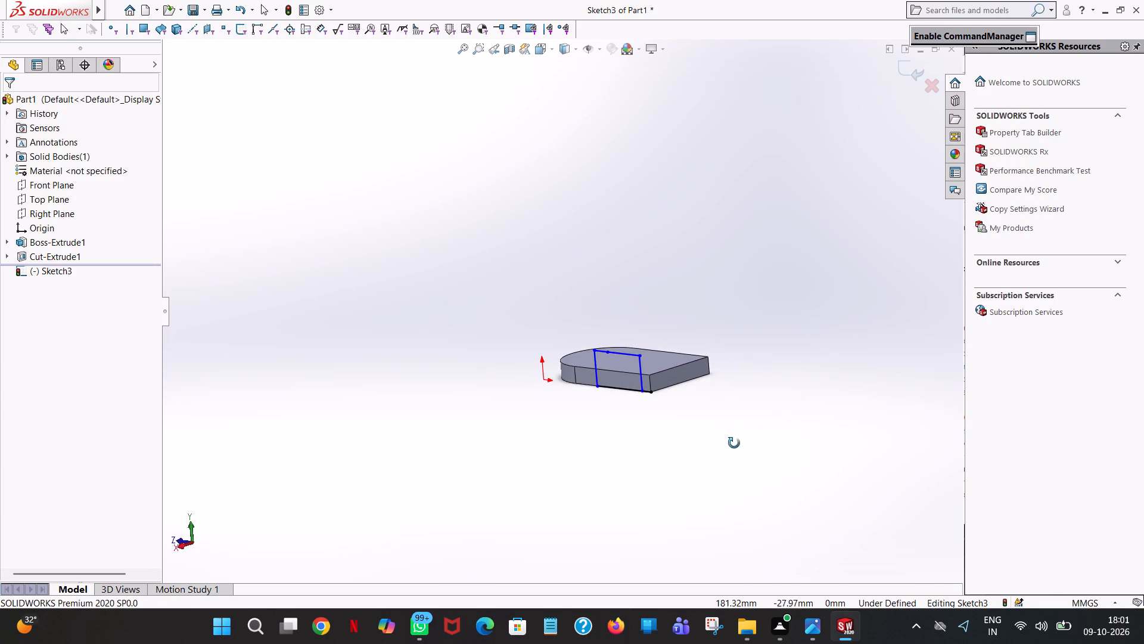
pyautogui.moveTo(734, 443); pyautogui.dragTo(710, 451, button='middle')
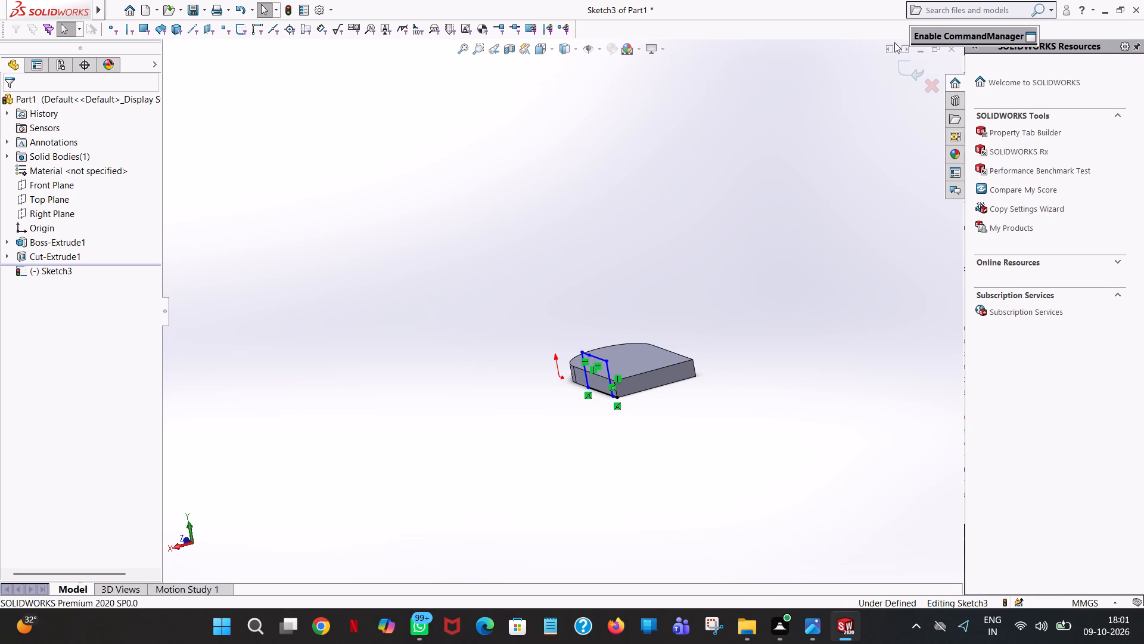
pyautogui.click(1009, 38)
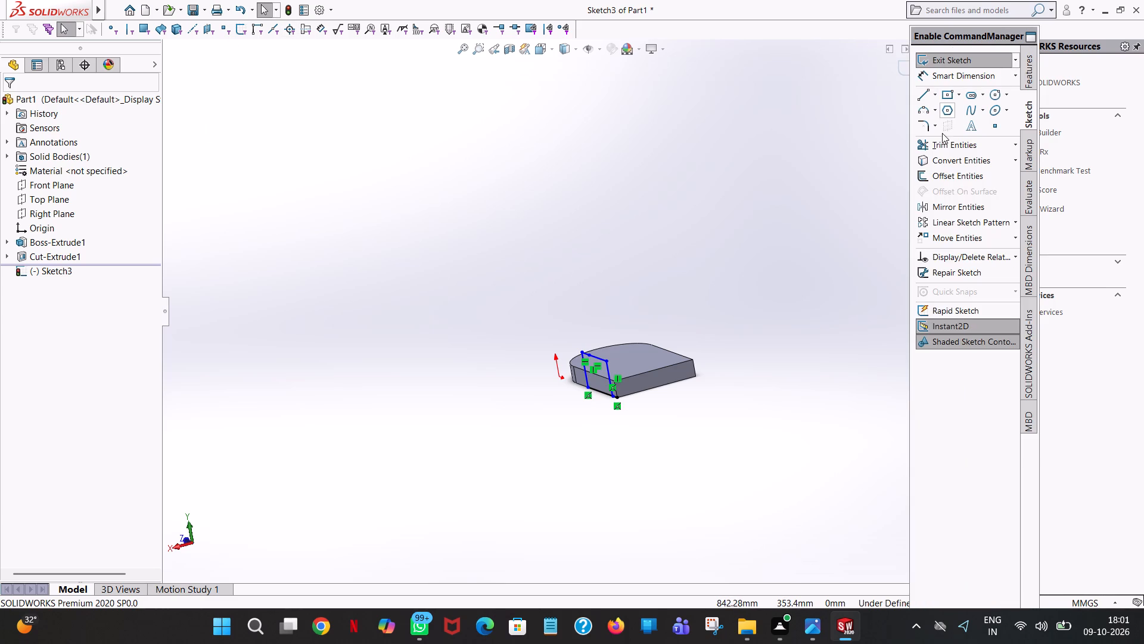
pyautogui.click(1027, 81)
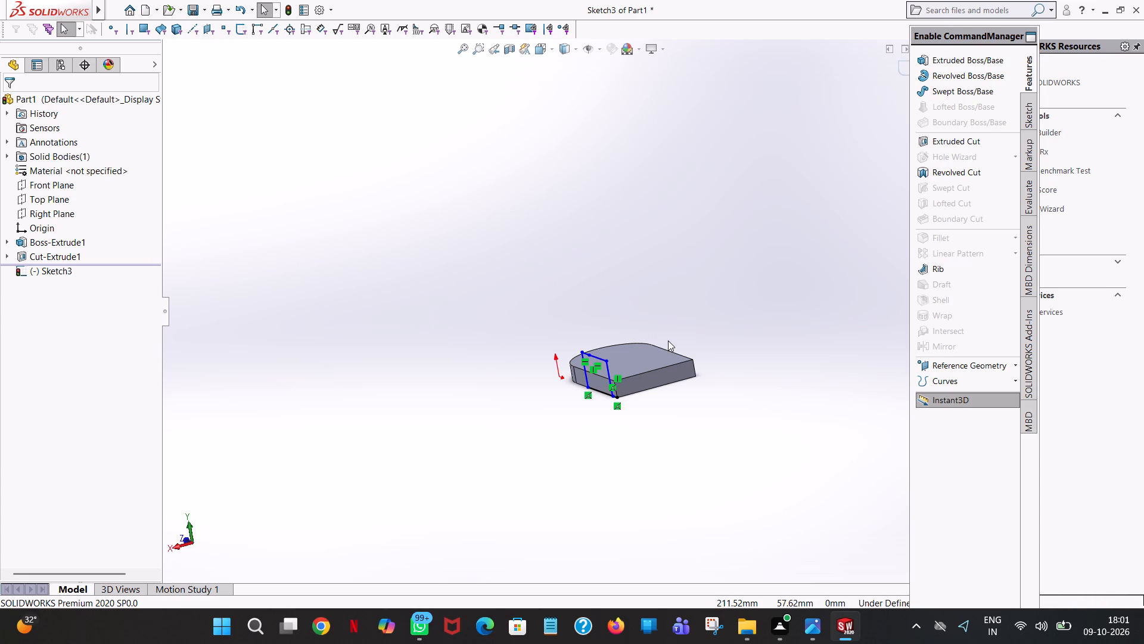
pyautogui.click(969, 61)
pyautogui.moveTo(693, 234); pyautogui.dragTo(730, 205, button='middle')
pyautogui.scroll(1, 730, 205)
pyautogui.click(608, 348)
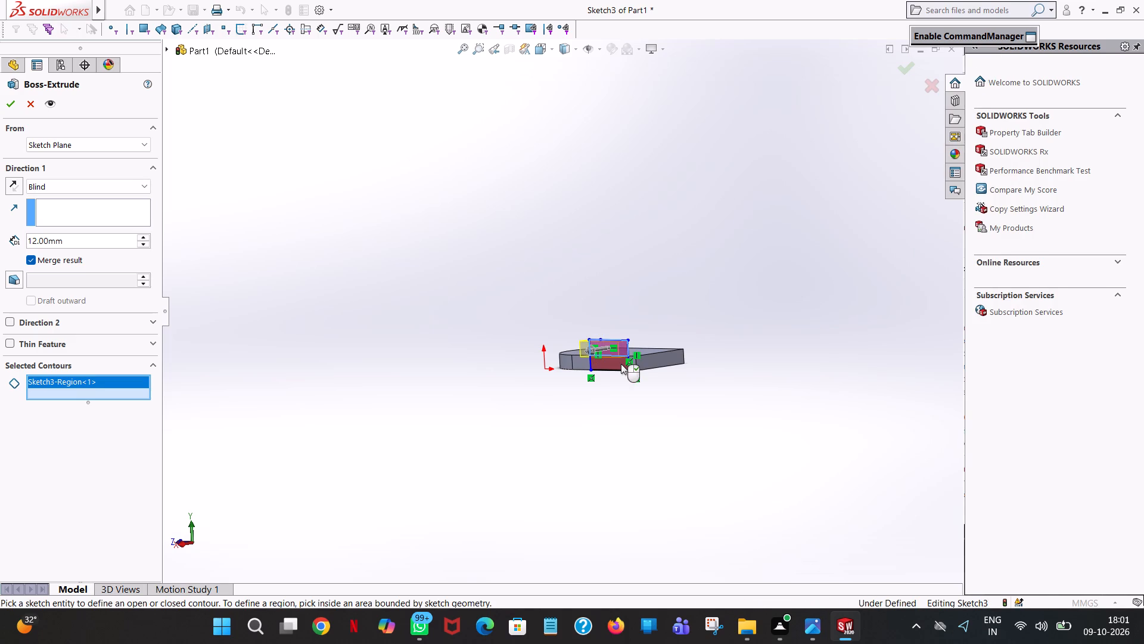
pyautogui.click(621, 364)
# Reverse the boss direction so it runs across the plate, and extrude it with a blind depth of 60 mm.
pyautogui.moveTo(669, 302); pyautogui.dragTo(636, 290, button='middle')
pyautogui.scroll(1, 669, 302)
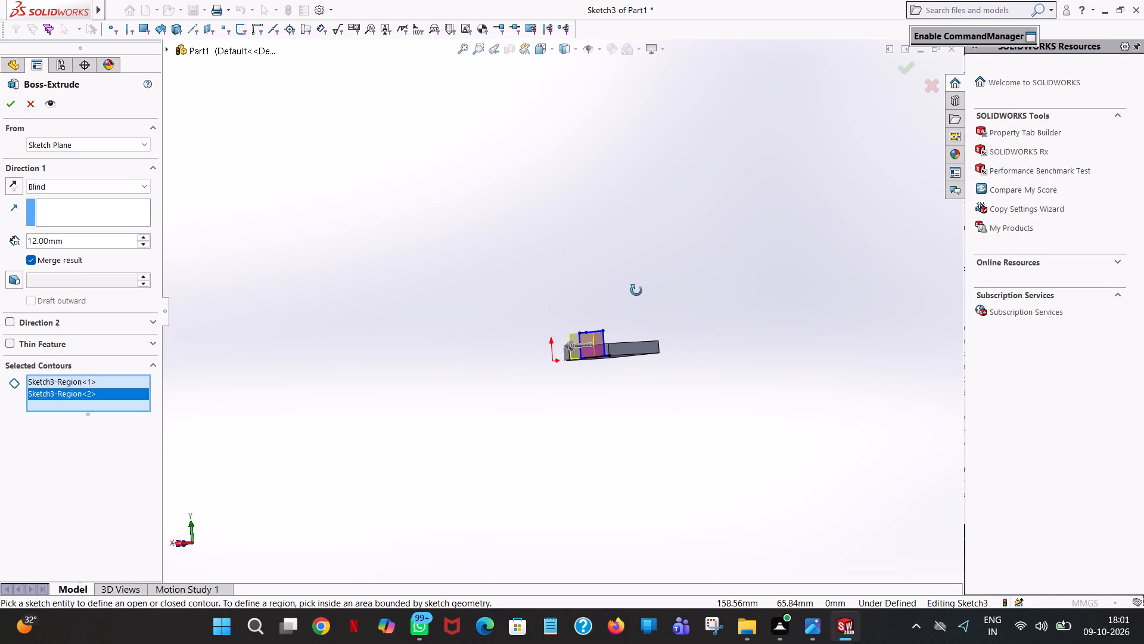
pyautogui.moveTo(636, 290); pyautogui.dragTo(611, 315, button='middle')
pyautogui.scroll(-6, 569, 361)
pyautogui.scroll(-4, 615, 298)
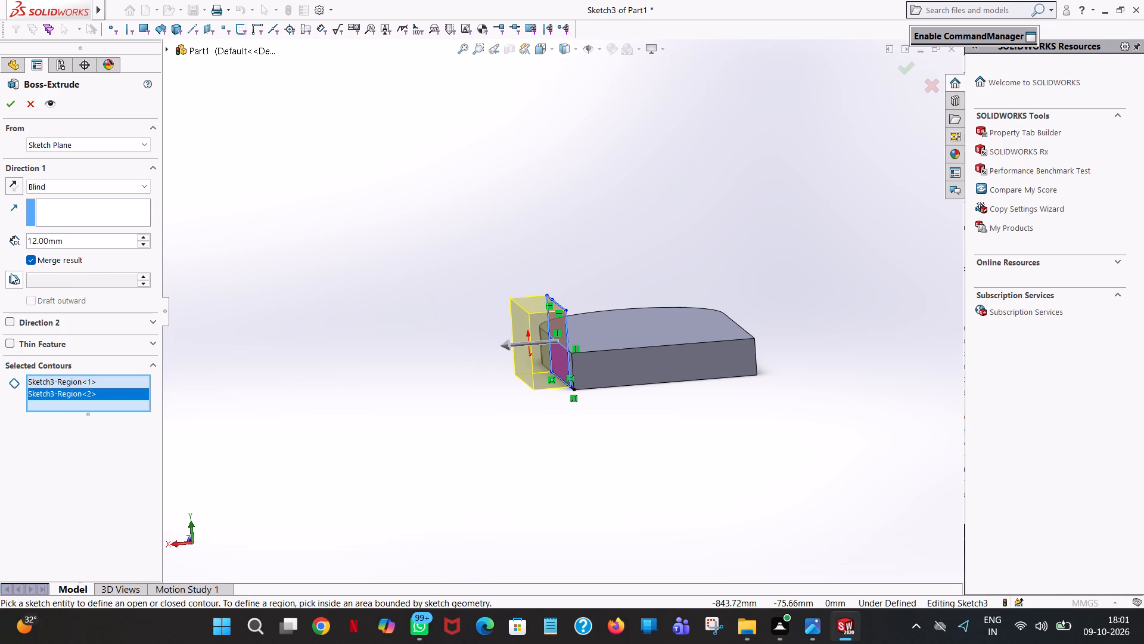
pyautogui.click(15, 188)
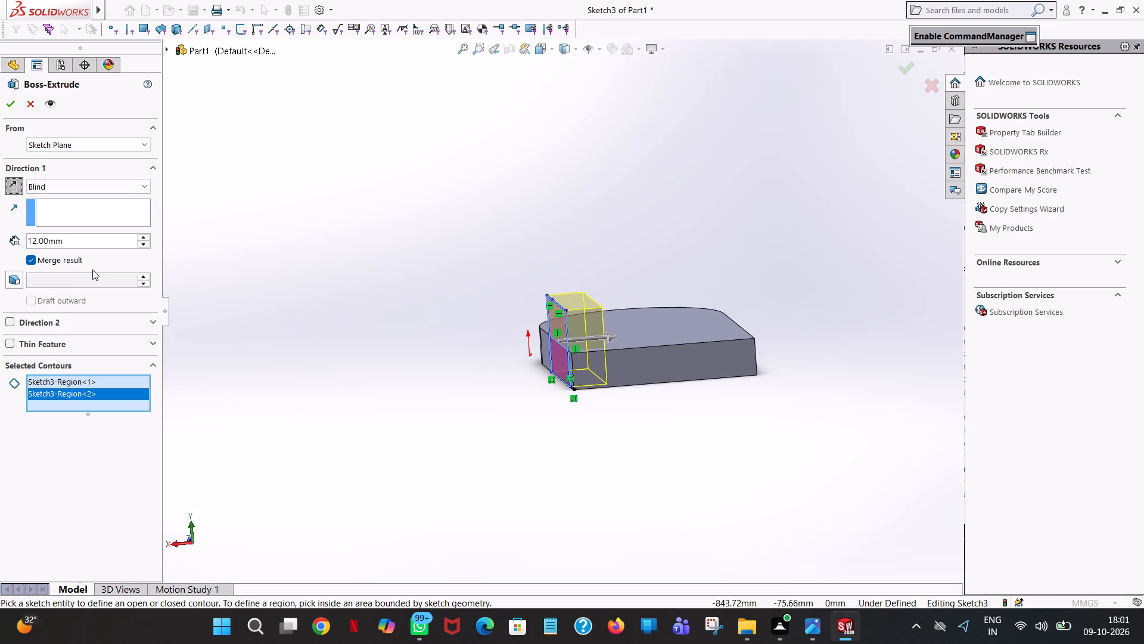
pyautogui.tripleClick(144, 236)
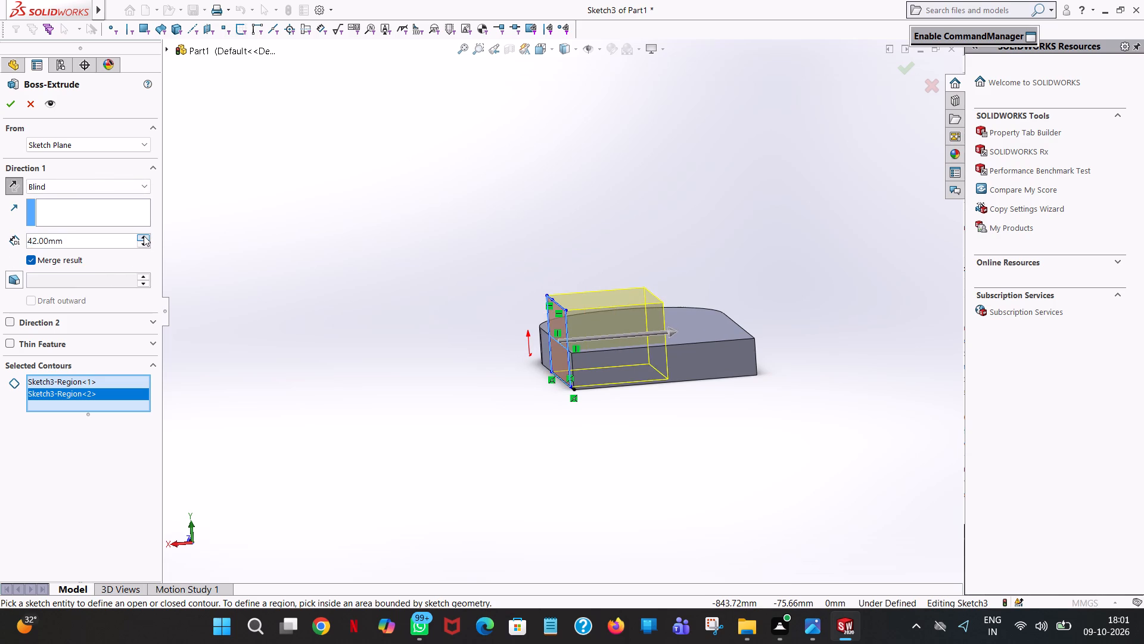
pyautogui.doubleClick(144, 236)
pyautogui.moveTo(464, 230); pyautogui.dragTo(454, 281, button='middle')
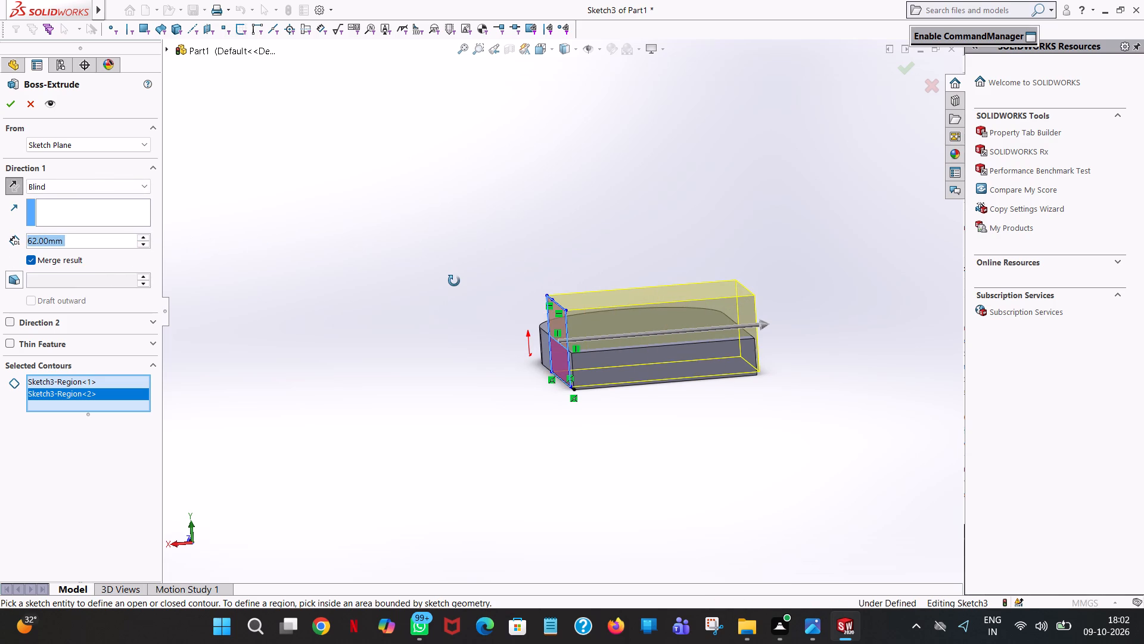
pyautogui.moveTo(454, 281); pyautogui.dragTo(453, 281, button='middle')
pyautogui.doubleClick(98, 246)
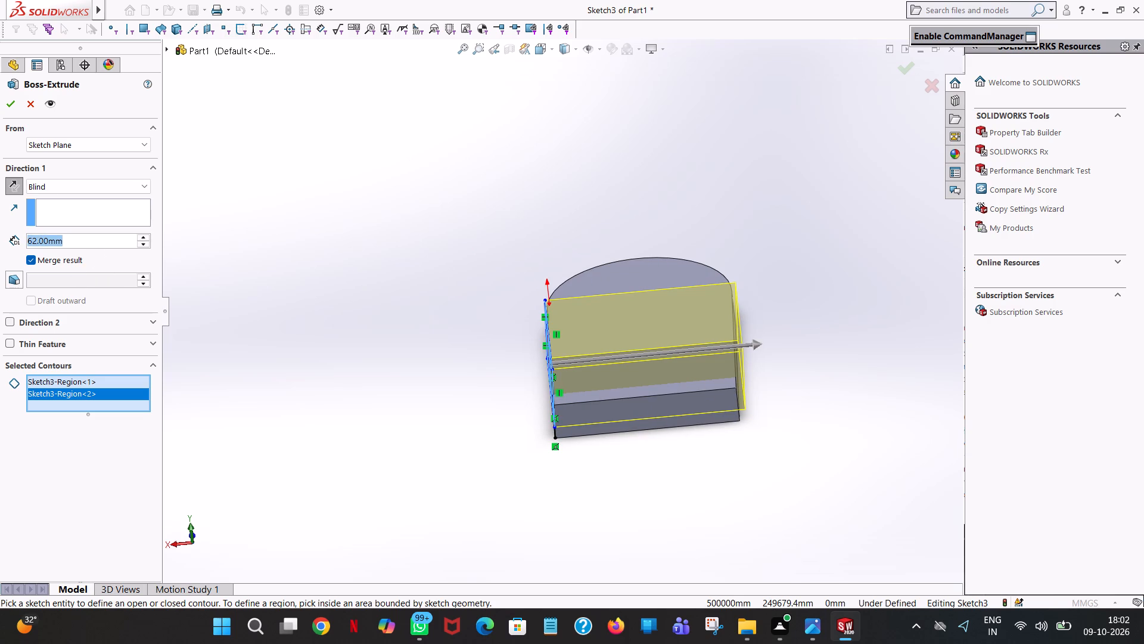
pyautogui.write('60')
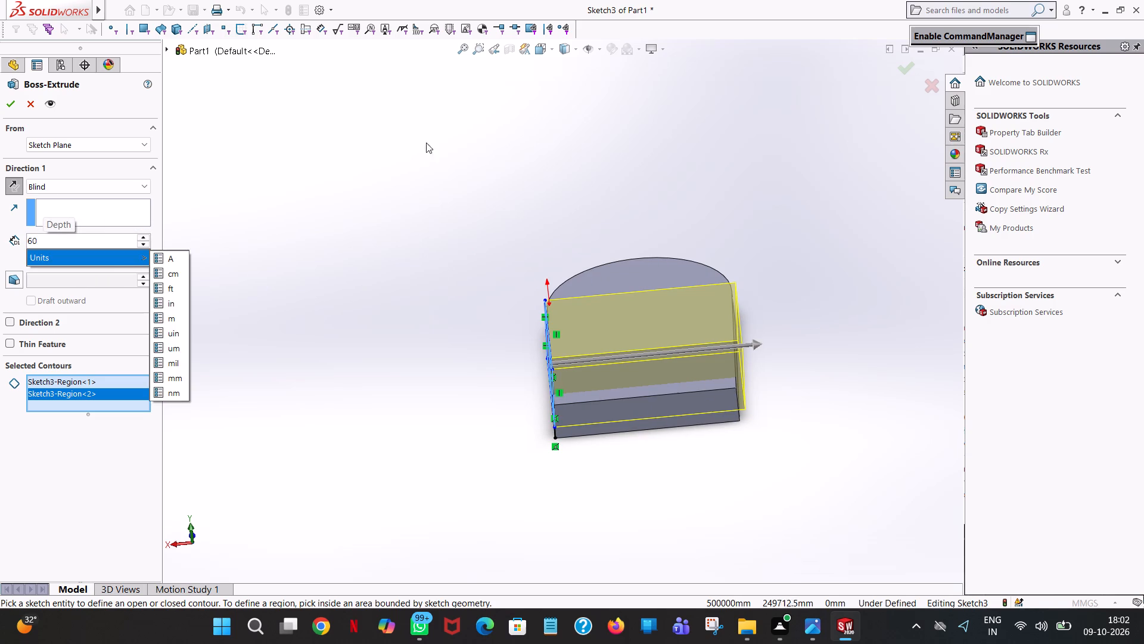
pyautogui.click(414, 125)
pyautogui.click(5, 108)
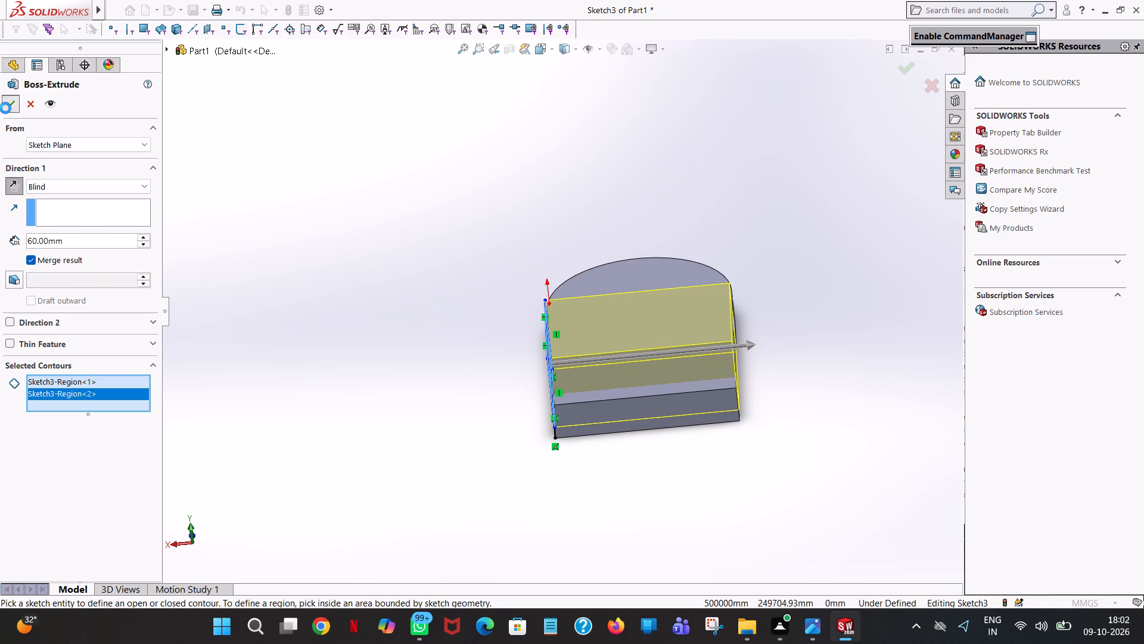
# Start an extruded boss sketch on the opposite long side face, shared by plate and block, and view it face-on.
pyautogui.click(485, 123)
pyautogui.moveTo(485, 123); pyautogui.dragTo(384, 128, button='middle')
pyautogui.scroll(1, 485, 123)
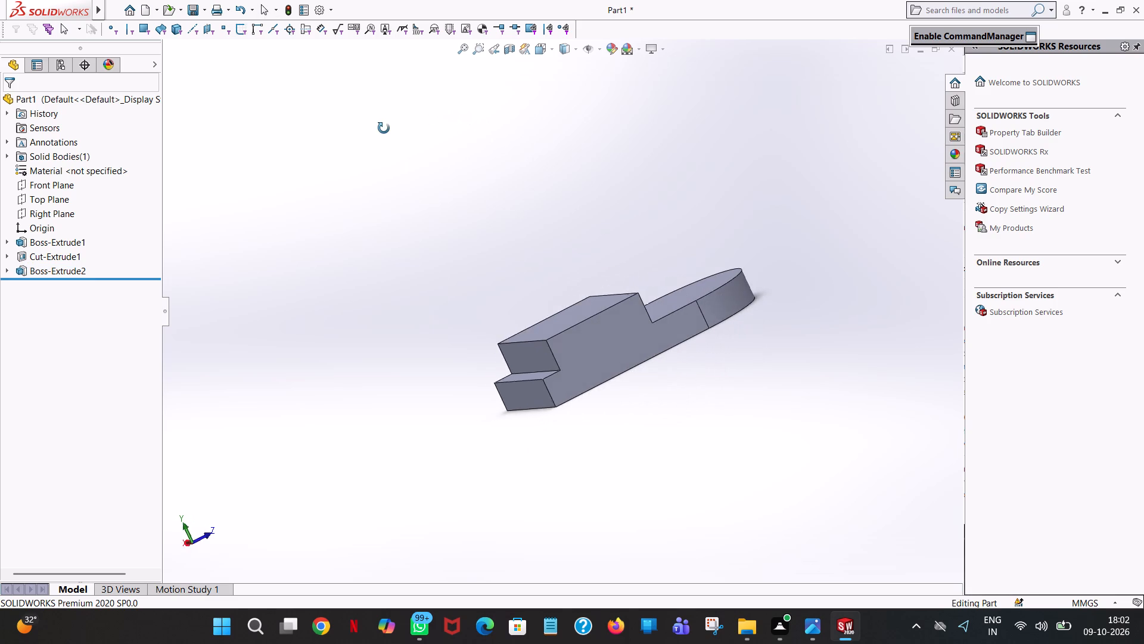
pyautogui.moveTo(384, 128); pyautogui.dragTo(335, 167, button='middle')
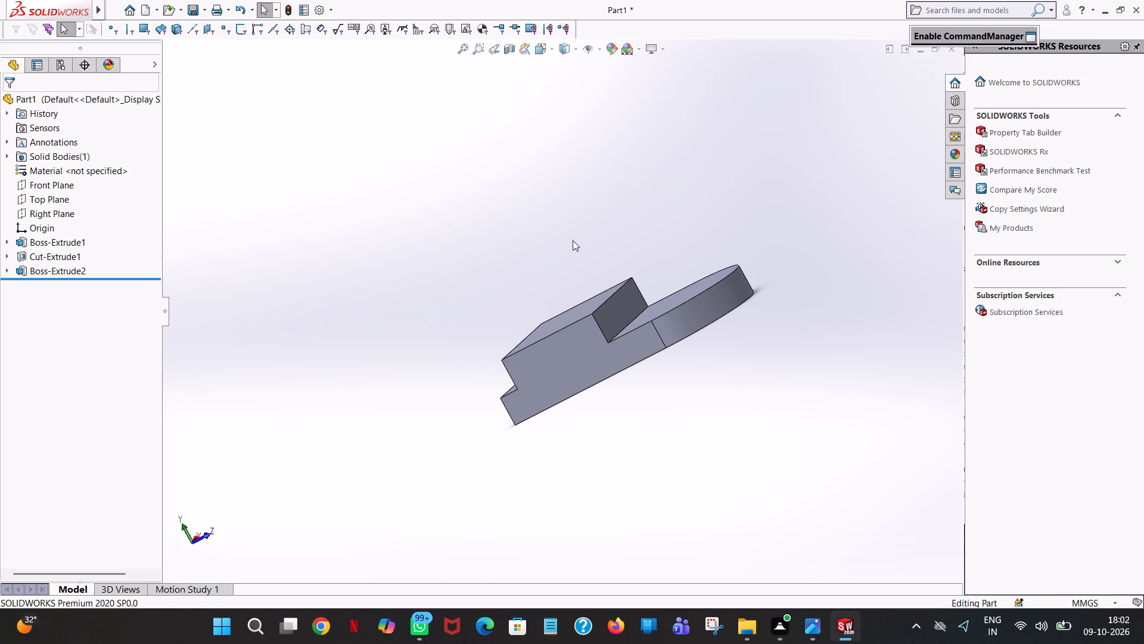
pyautogui.click(952, 33)
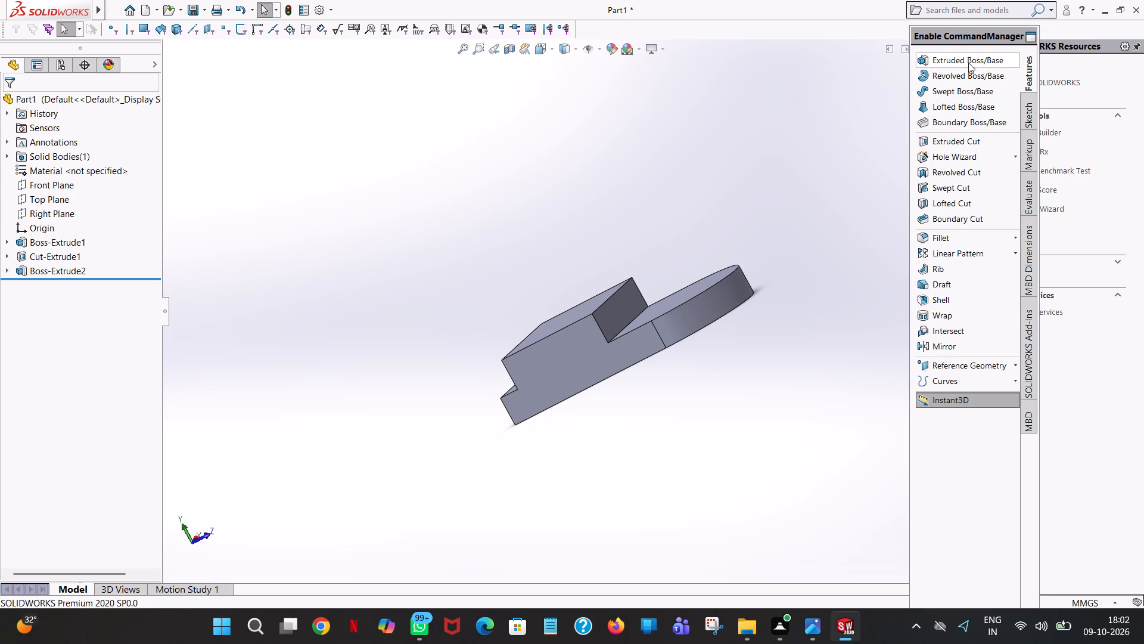
pyautogui.click(968, 63)
pyautogui.click(552, 357)
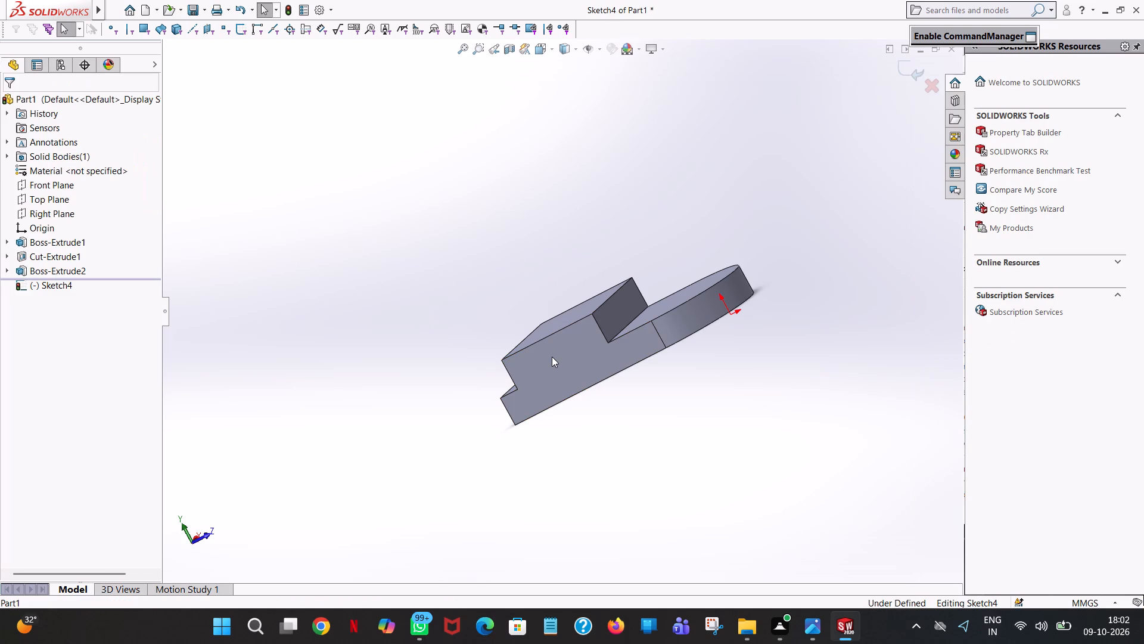
pyautogui.click(549, 51)
pyautogui.click(608, 112)
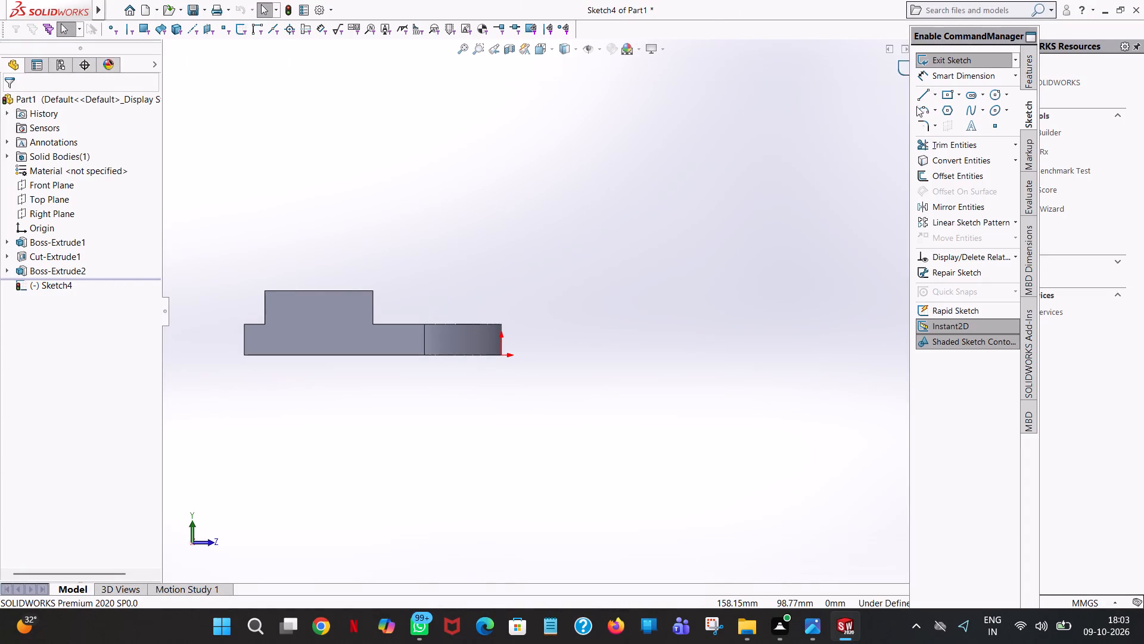
# Sketch a 30 mm vertical line upward from the midpoint of the raised block's top edge.
pyautogui.click(919, 96)
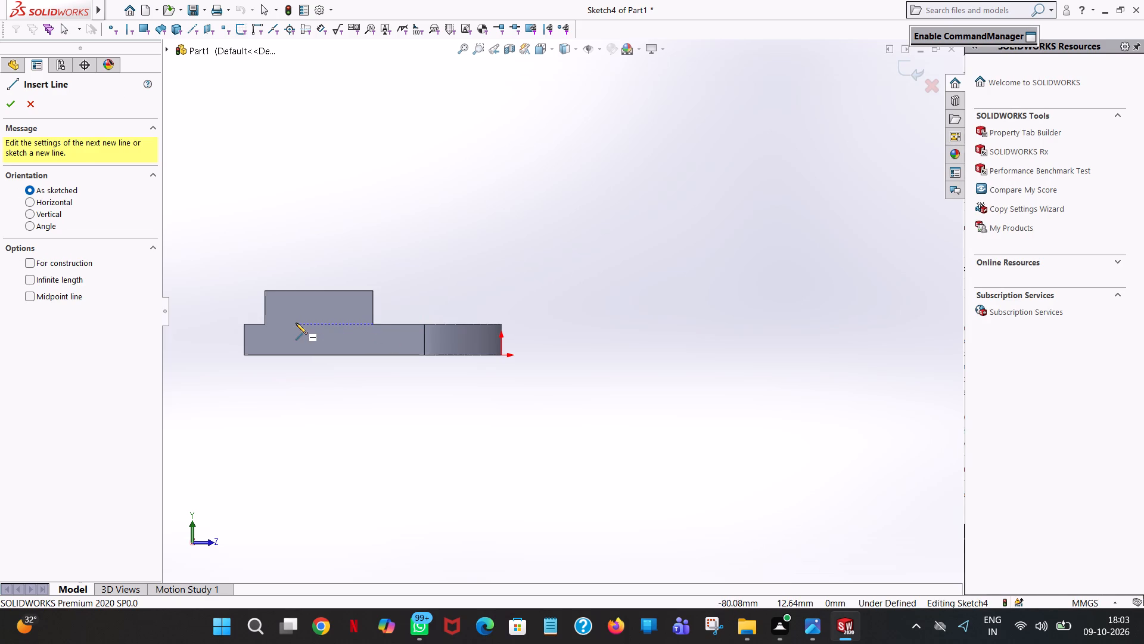
pyautogui.click(318, 290)
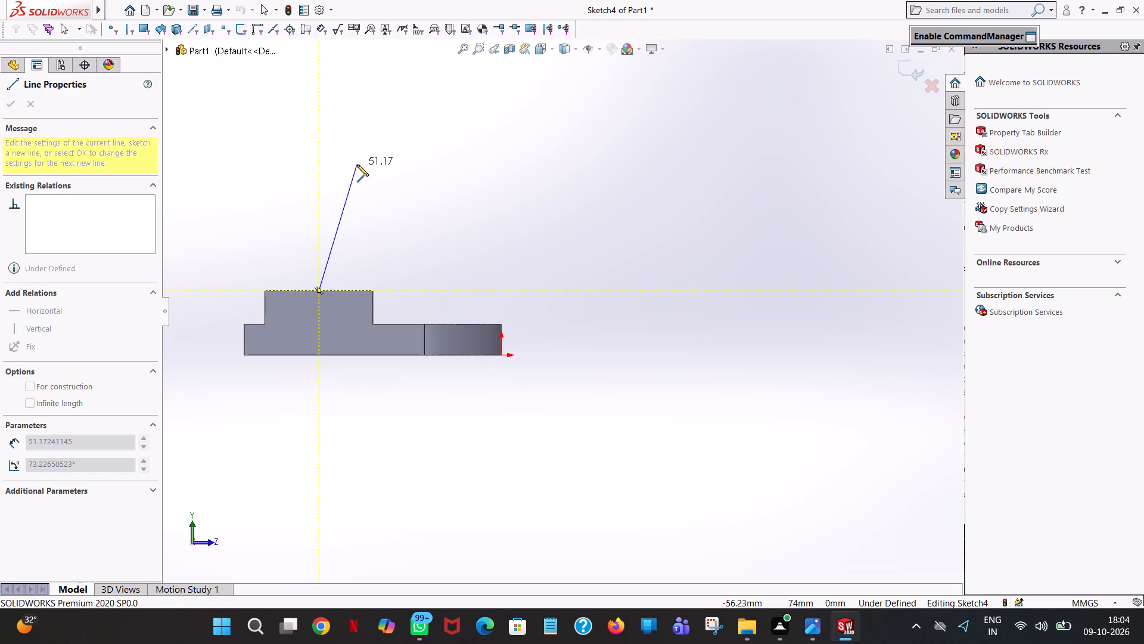
pyautogui.click(320, 147)
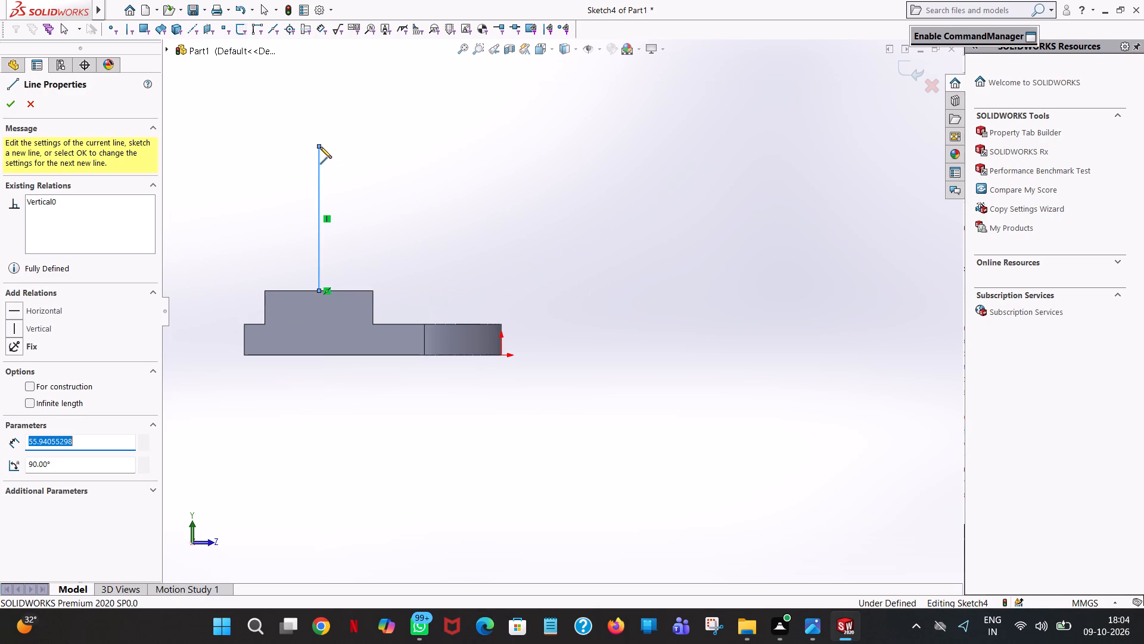
pyautogui.write('30')
pyautogui.press('Return')
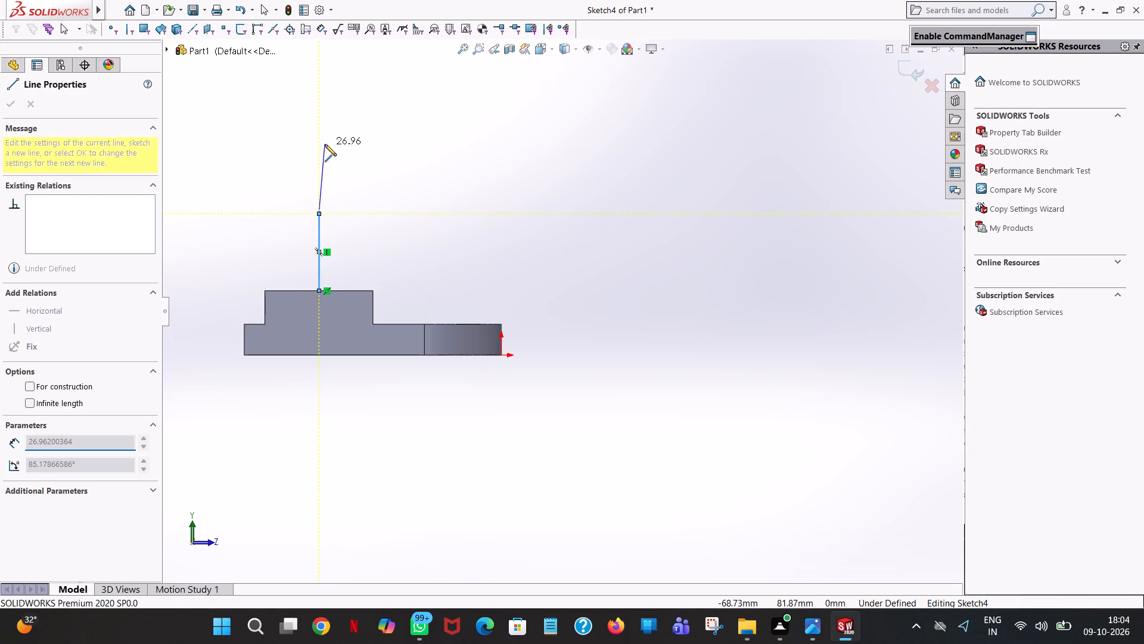
pyautogui.rightClick(325, 144)
pyautogui.click(360, 153)
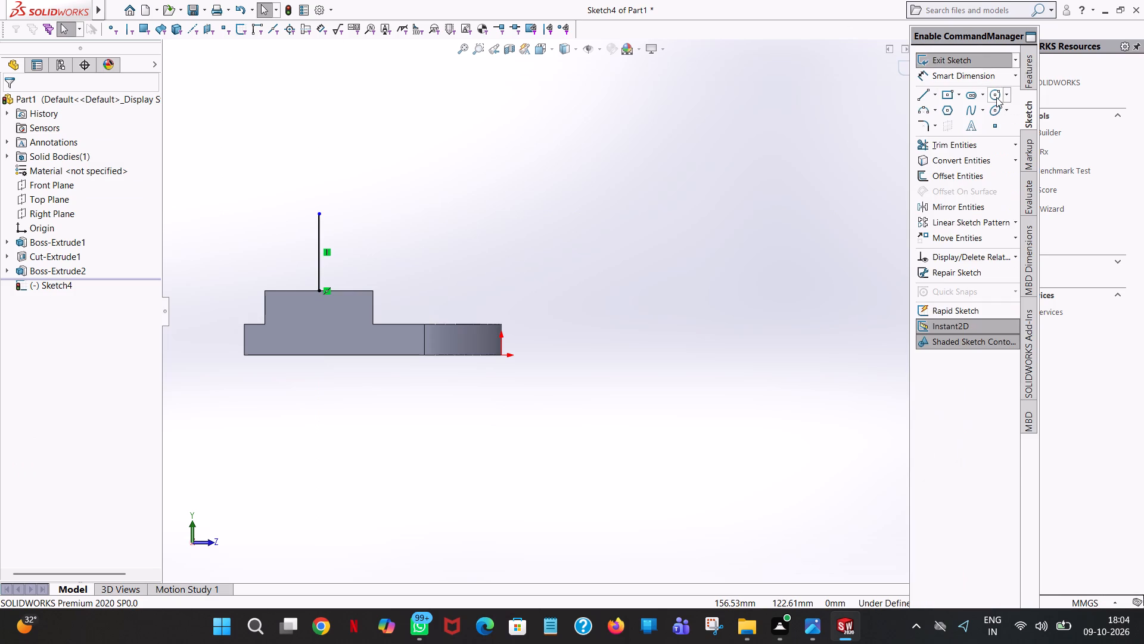
# Sketch a circle centred on the upper end of the 30 mm vertical line.
pyautogui.click(996, 97)
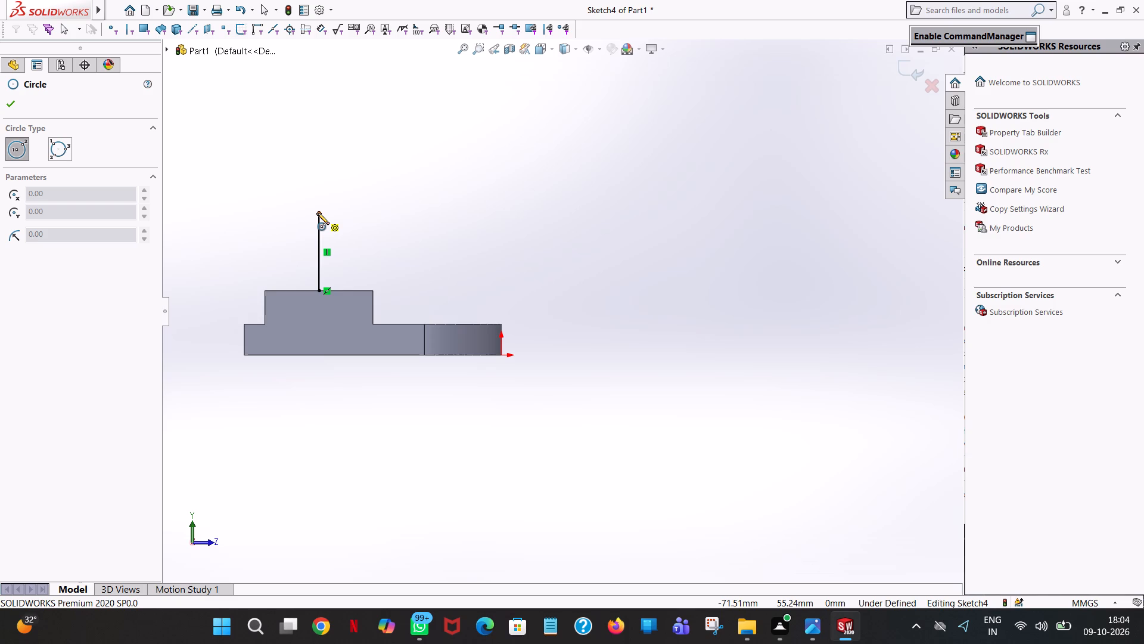
pyautogui.click(318, 213)
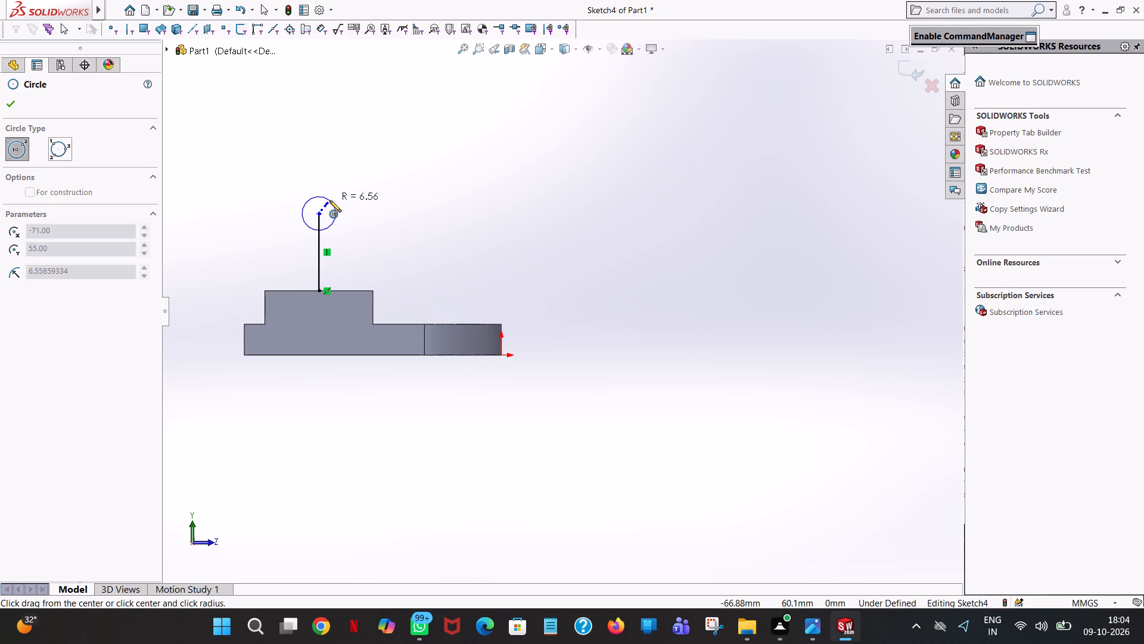
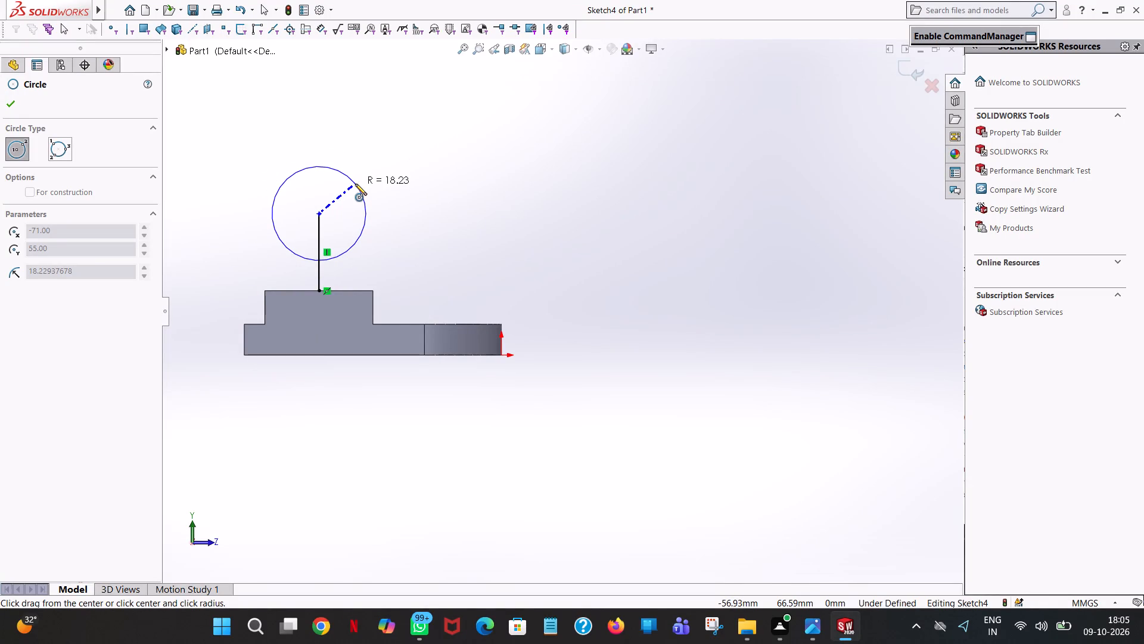
# Finish the circle at the upper end of the vertical line with a radius of 20 mm.
pyautogui.click(355, 184)
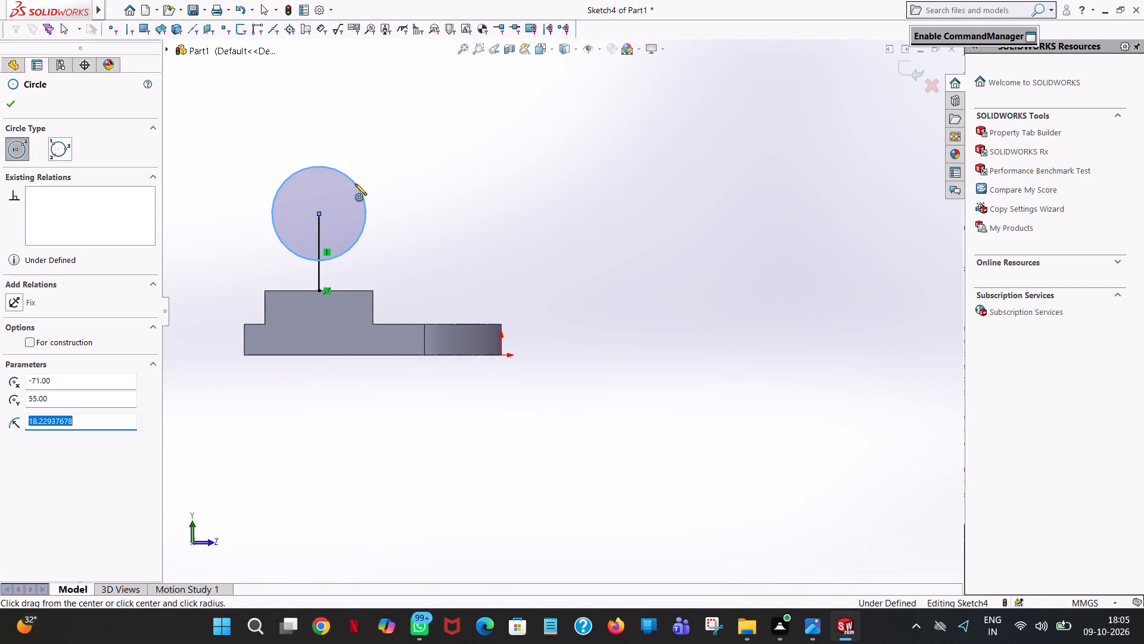
pyautogui.write('20')
pyautogui.press('Return')
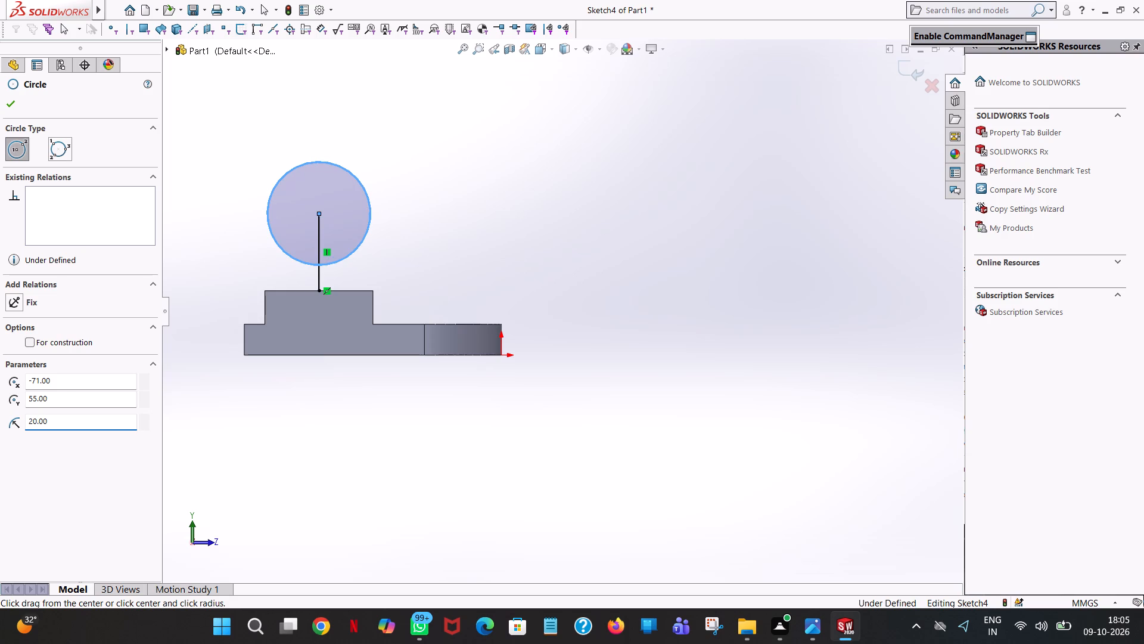
pyautogui.click(2, 101)
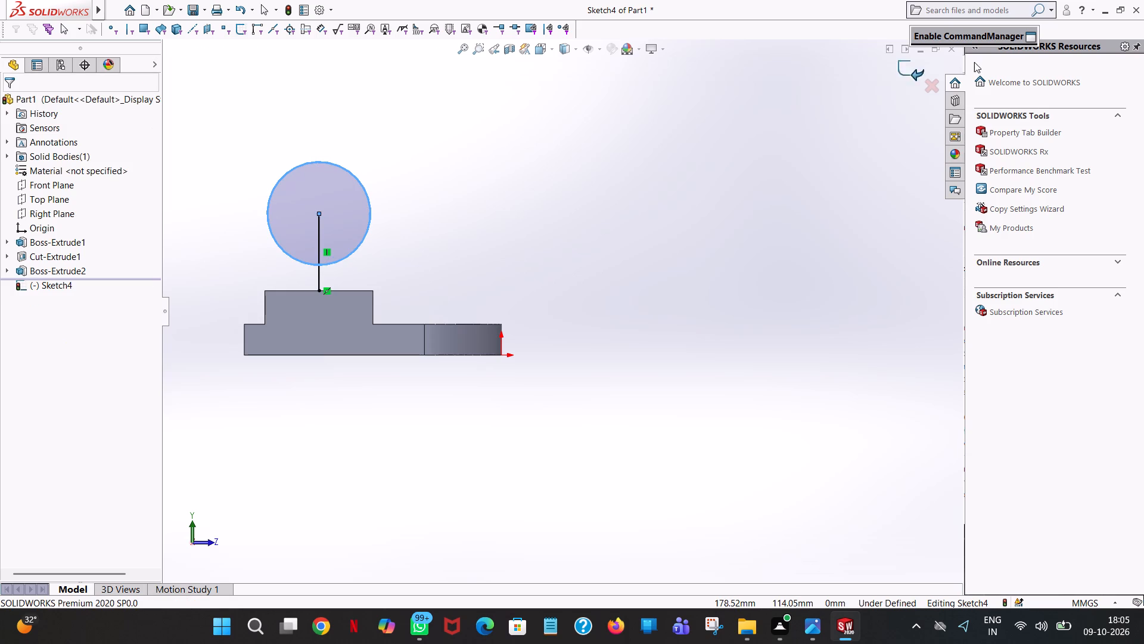
# Sketch vertical lines from both side quadrants of the circle down to the block's top edge, joined by a horizontal line along that edge.
pyautogui.click(922, 95)
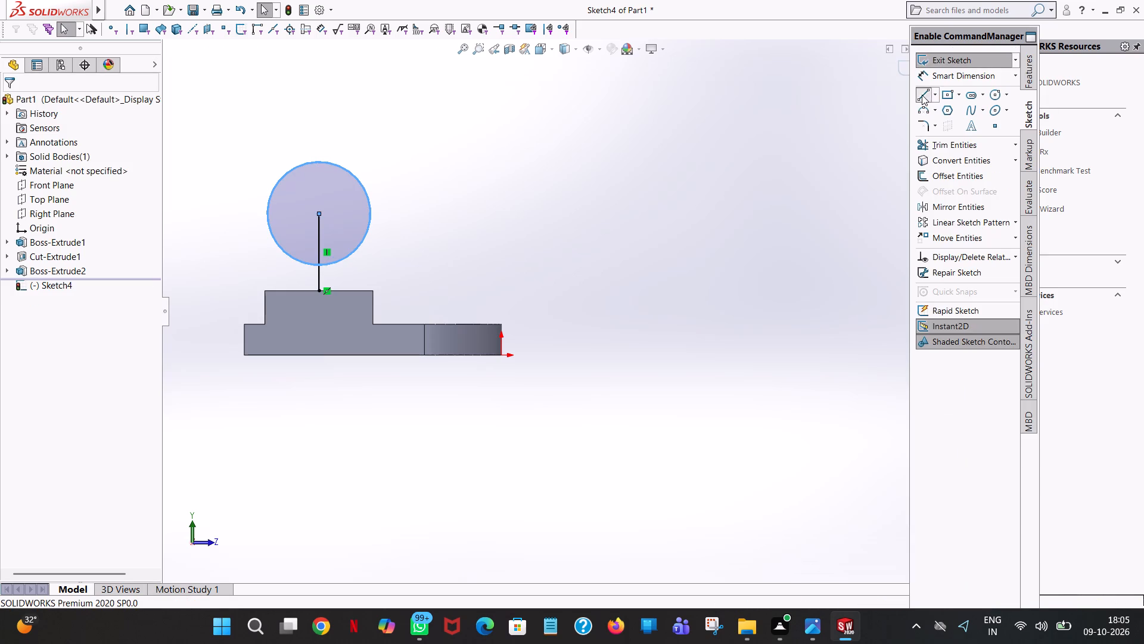
pyautogui.click(369, 213)
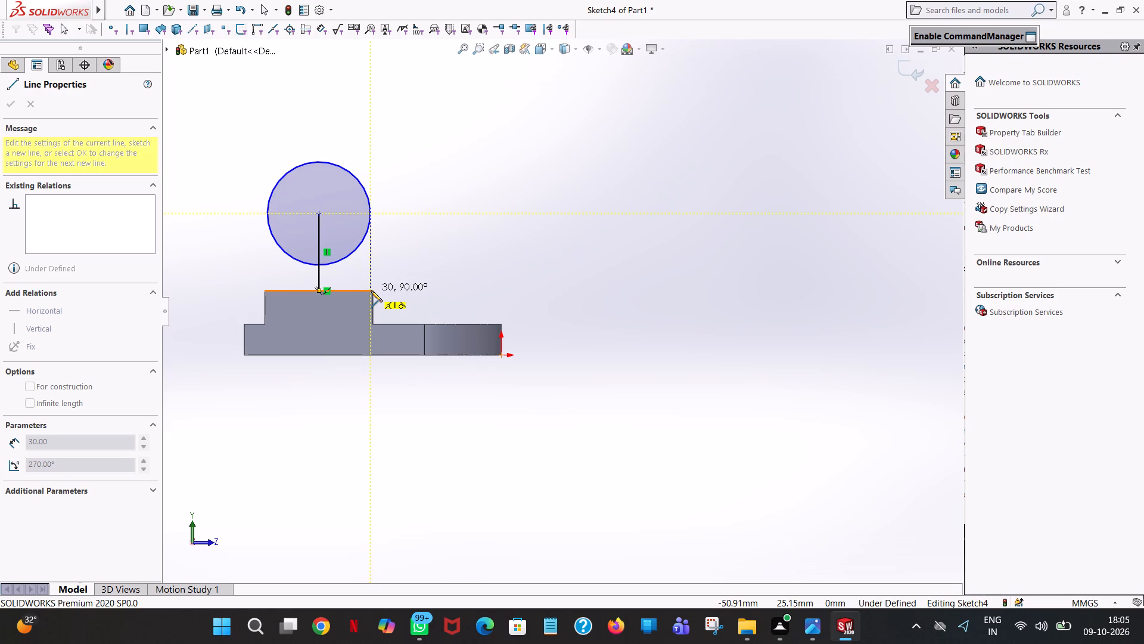
pyautogui.scroll(-3, 371, 290)
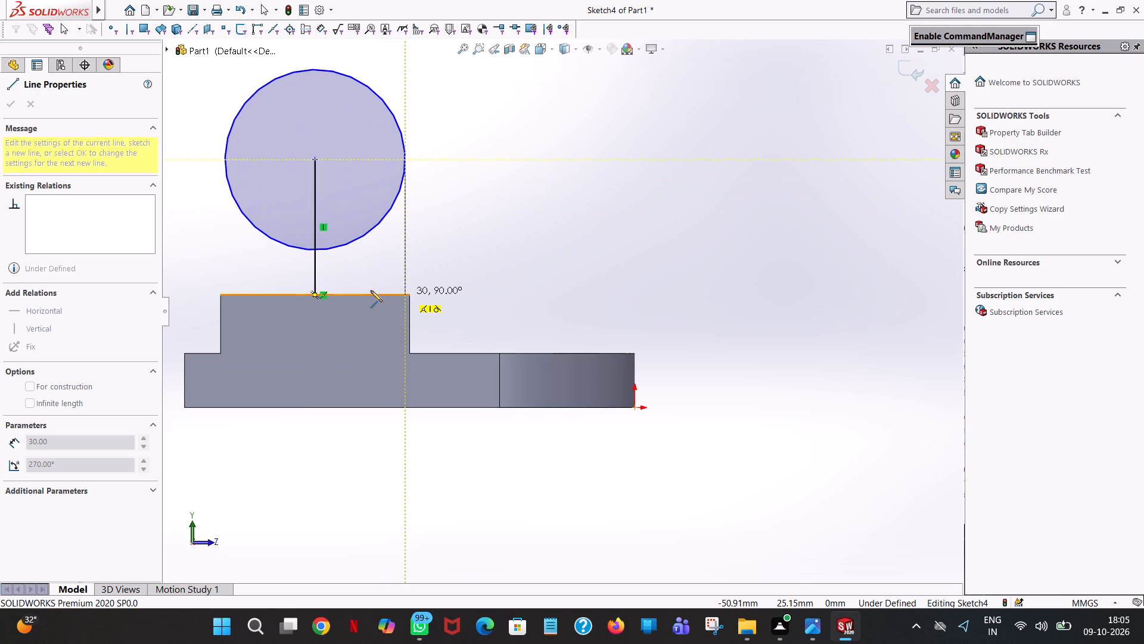
pyautogui.click(404, 294)
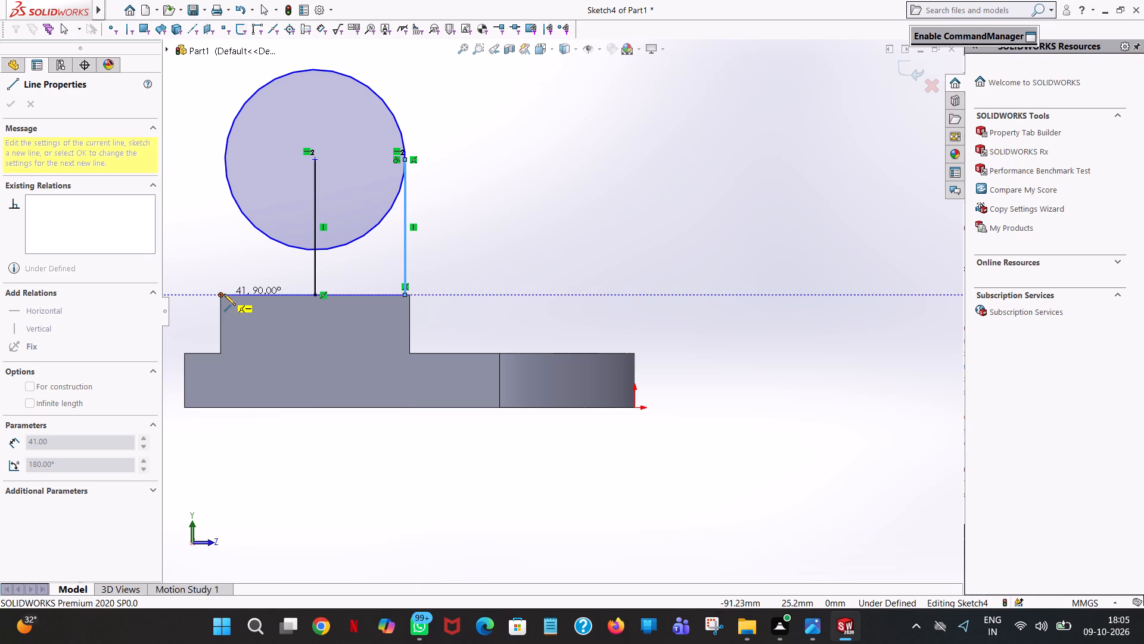
pyautogui.click(225, 295)
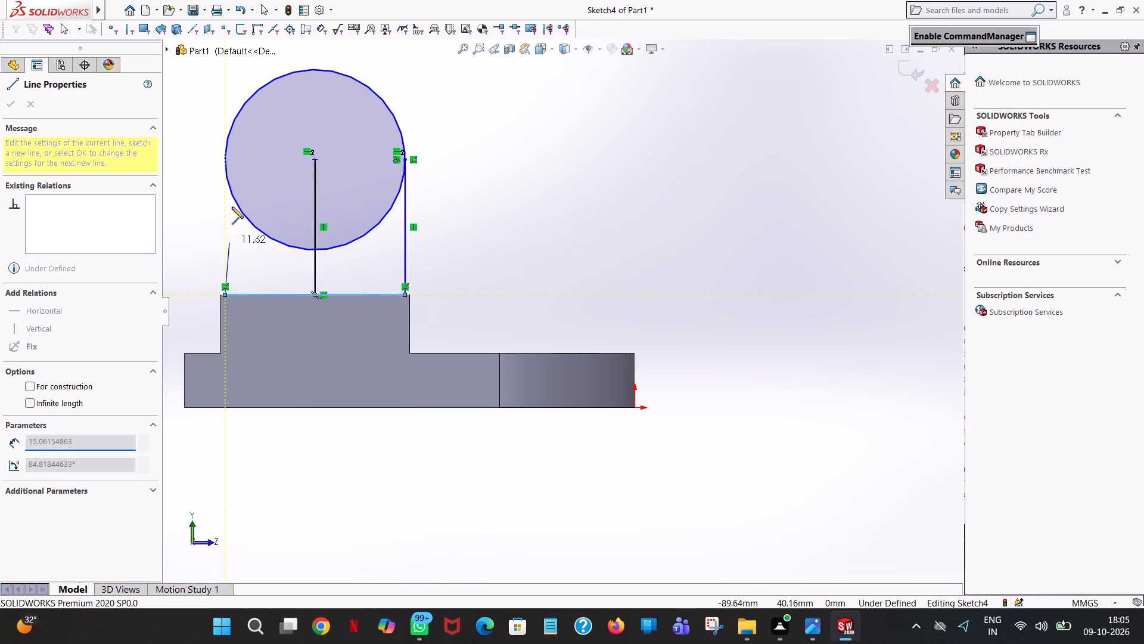
pyautogui.click(223, 157)
pyautogui.rightClick(223, 157)
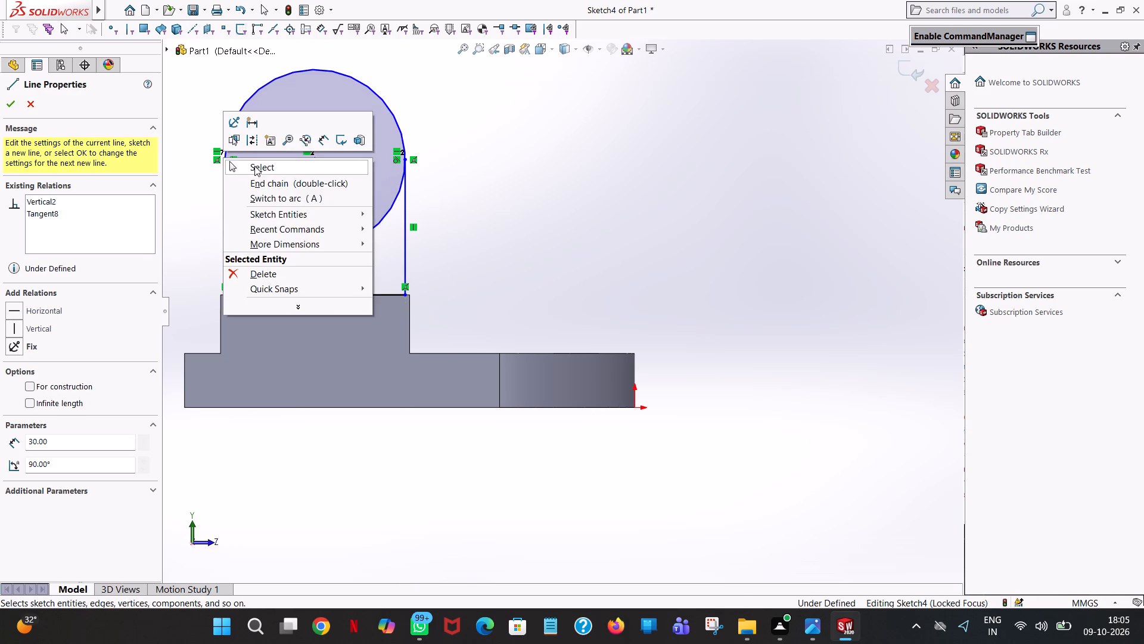
pyautogui.click(254, 166)
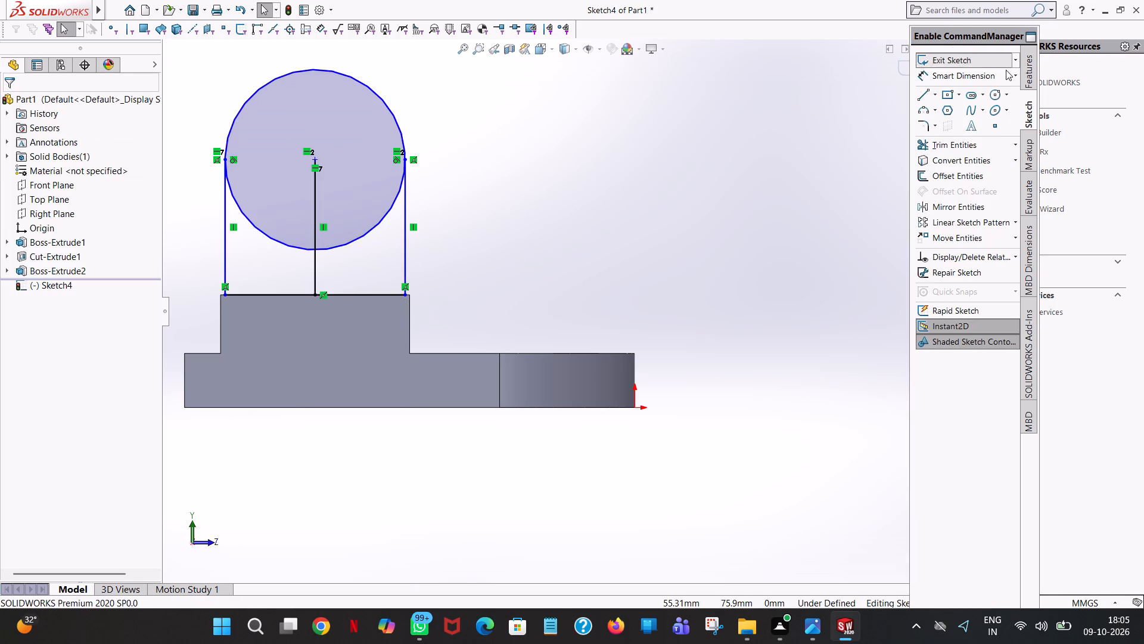
# Trim away the circle's lower half and the central vertical line, leaving a closed round-topped profile.
pyautogui.click(962, 143)
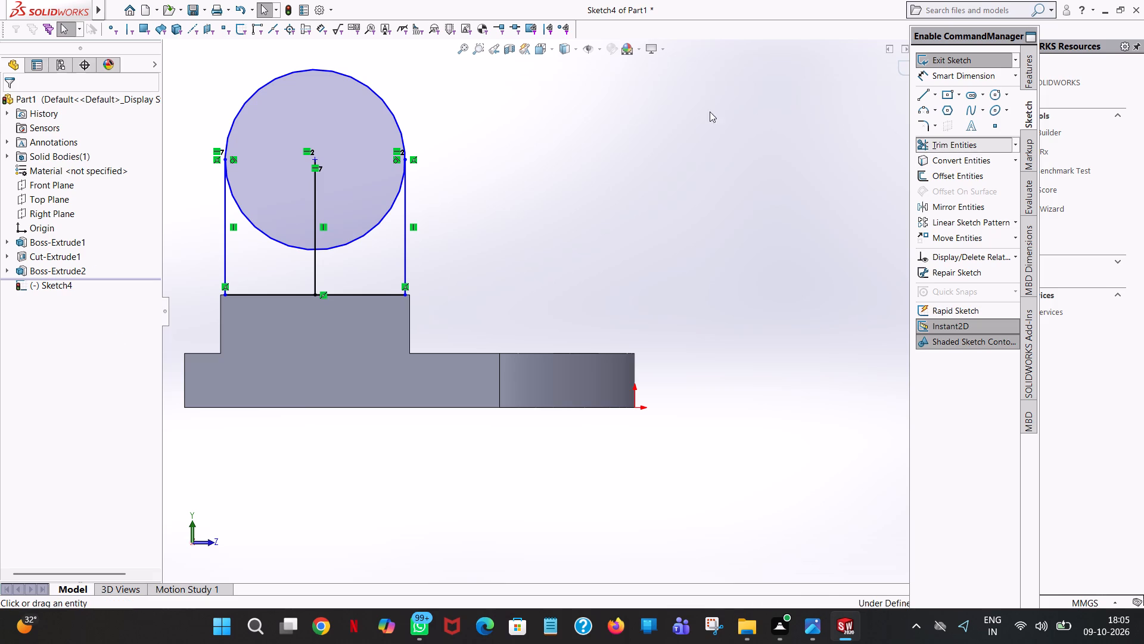
pyautogui.click(368, 234)
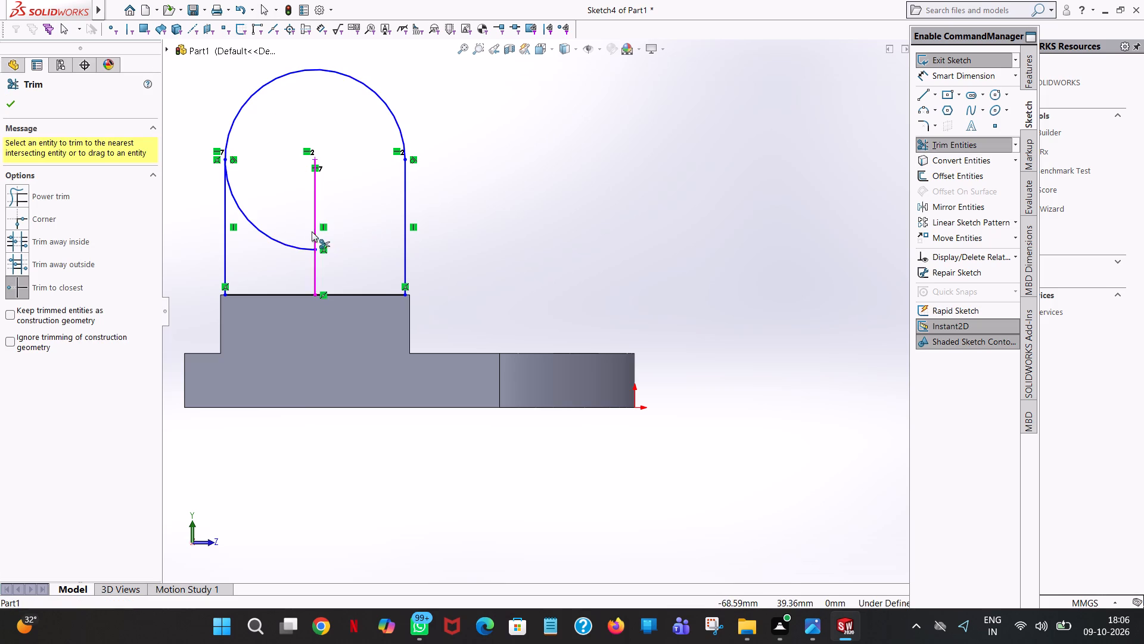
pyautogui.click(276, 238)
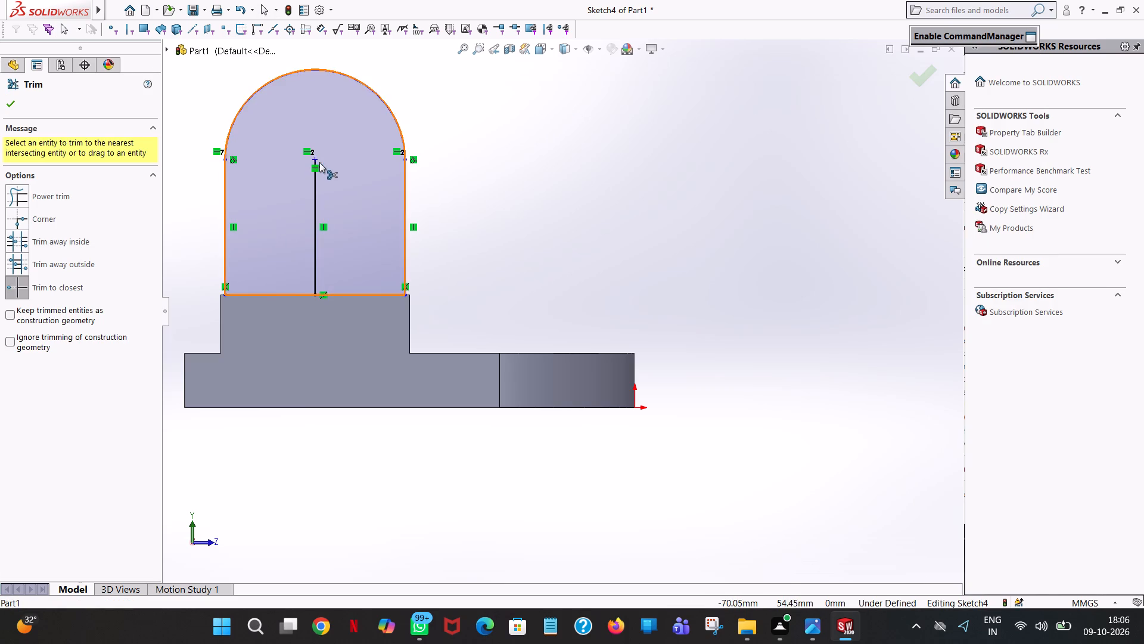
pyautogui.click(316, 199)
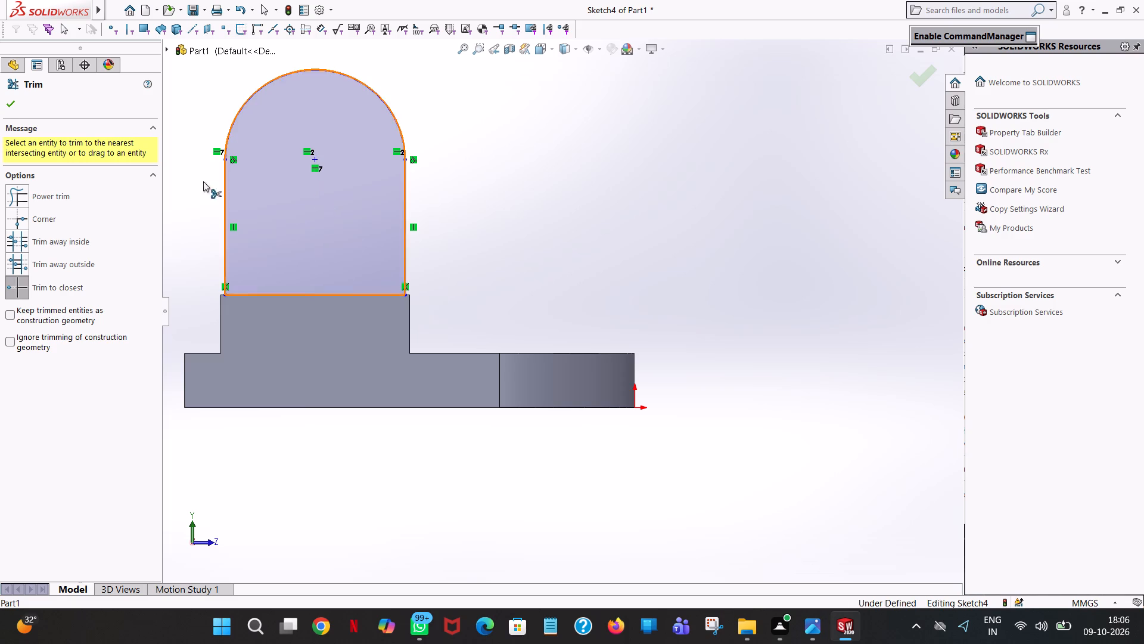
pyautogui.click(7, 104)
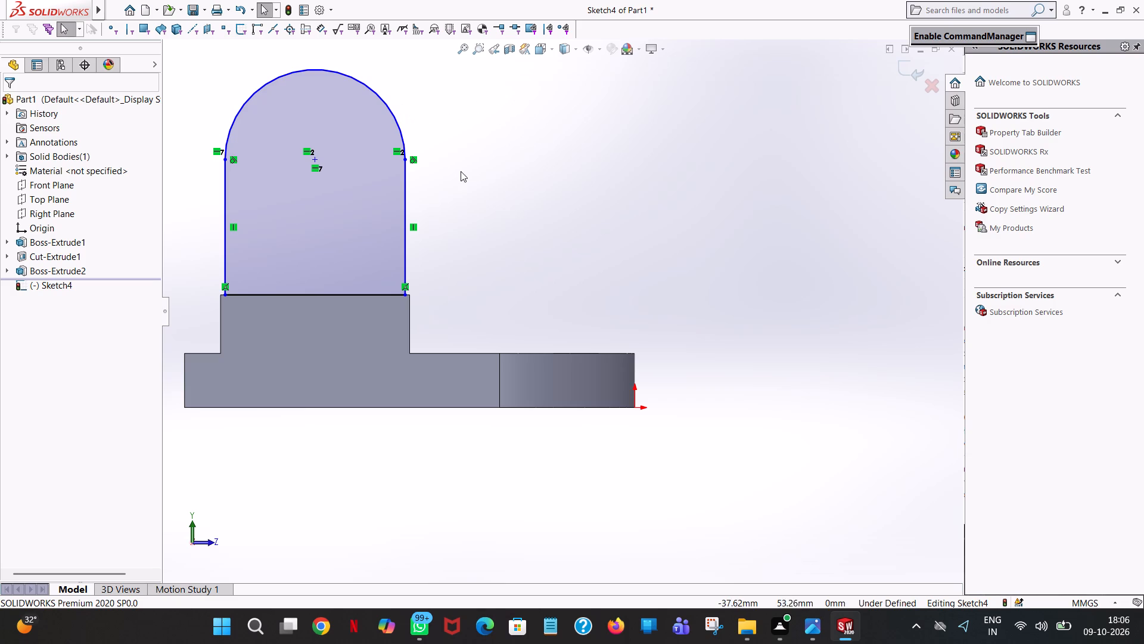
# Extrude the round-topped profile as a boss with a blind depth of 7.5 mm, reversing the direction so it runs inward over the block.
pyautogui.scroll(4, 461, 171)
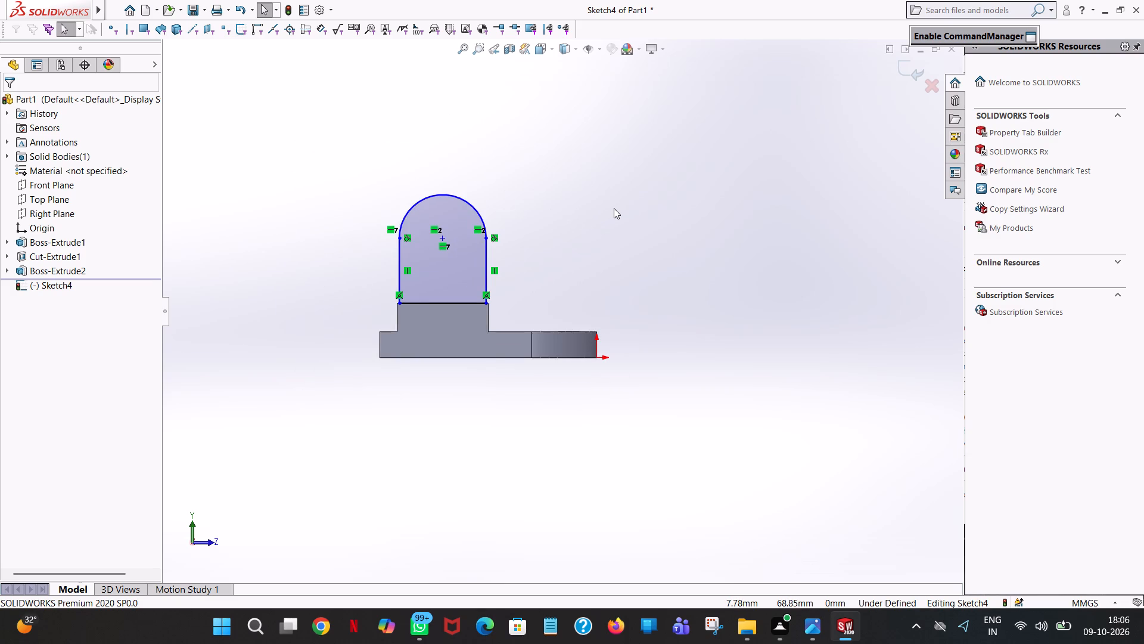
pyautogui.moveTo(614, 208); pyautogui.dragTo(569, 220, button='middle')
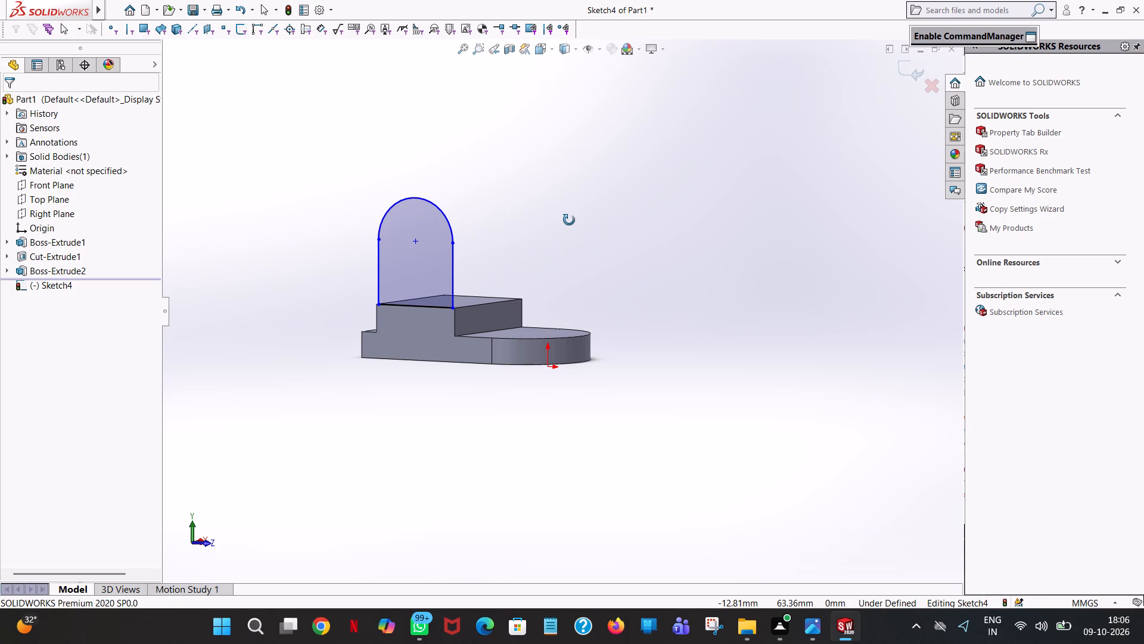
pyautogui.moveTo(569, 220); pyautogui.dragTo(497, 228, button='middle')
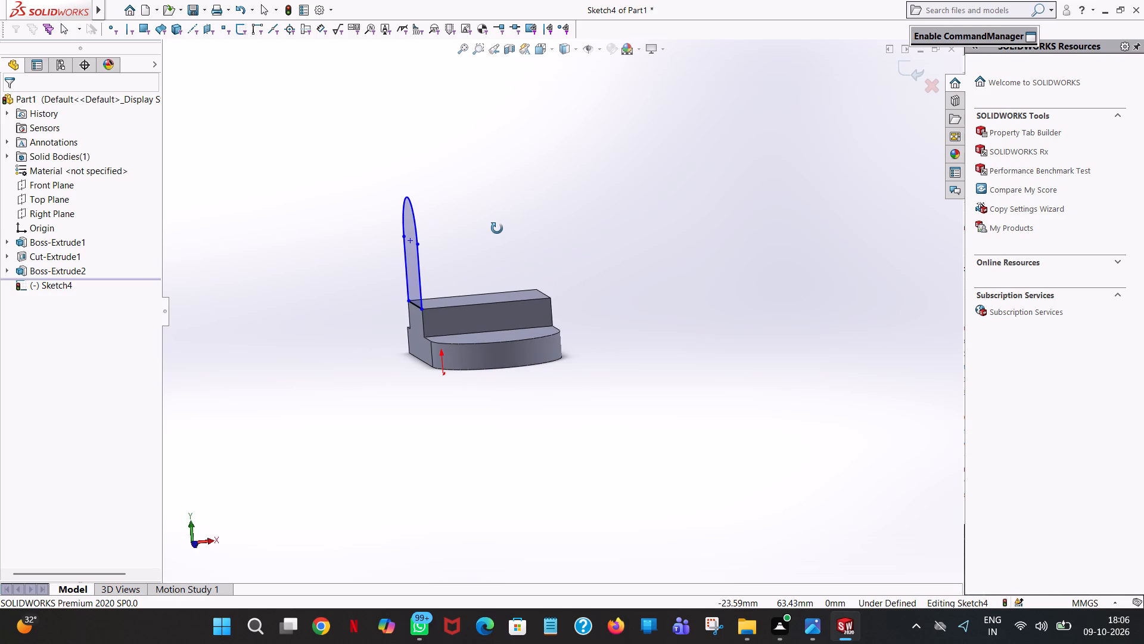
pyautogui.moveTo(497, 228); pyautogui.dragTo(415, 216, button='middle')
pyautogui.scroll(1, 415, 216)
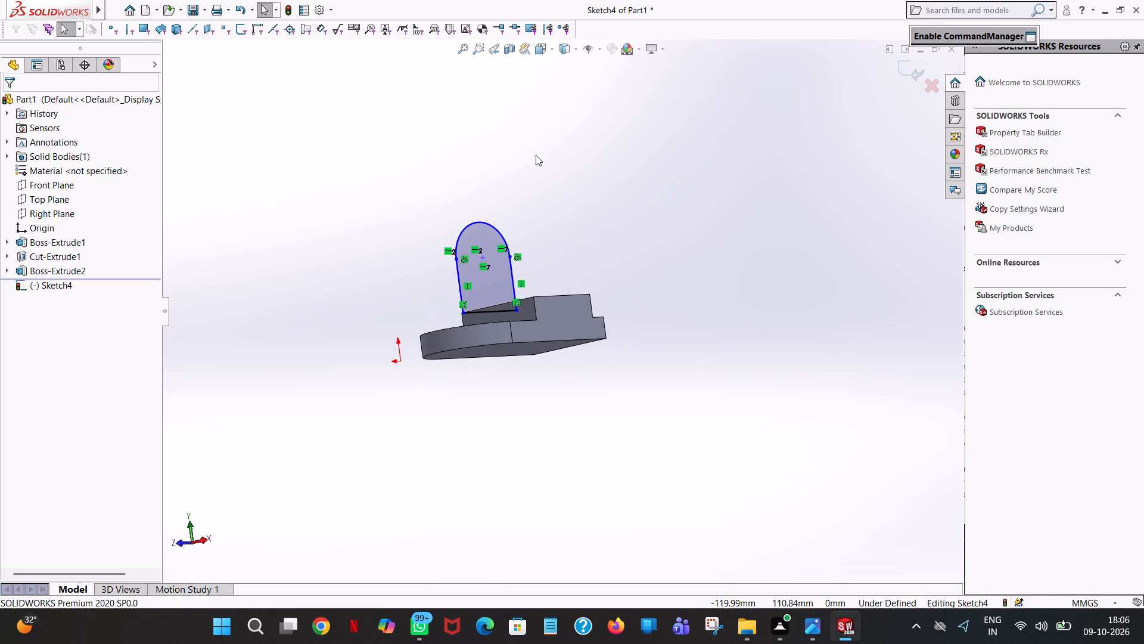
pyautogui.moveTo(536, 155); pyautogui.dragTo(587, 269, button='middle')
pyautogui.scroll(1, 587, 269)
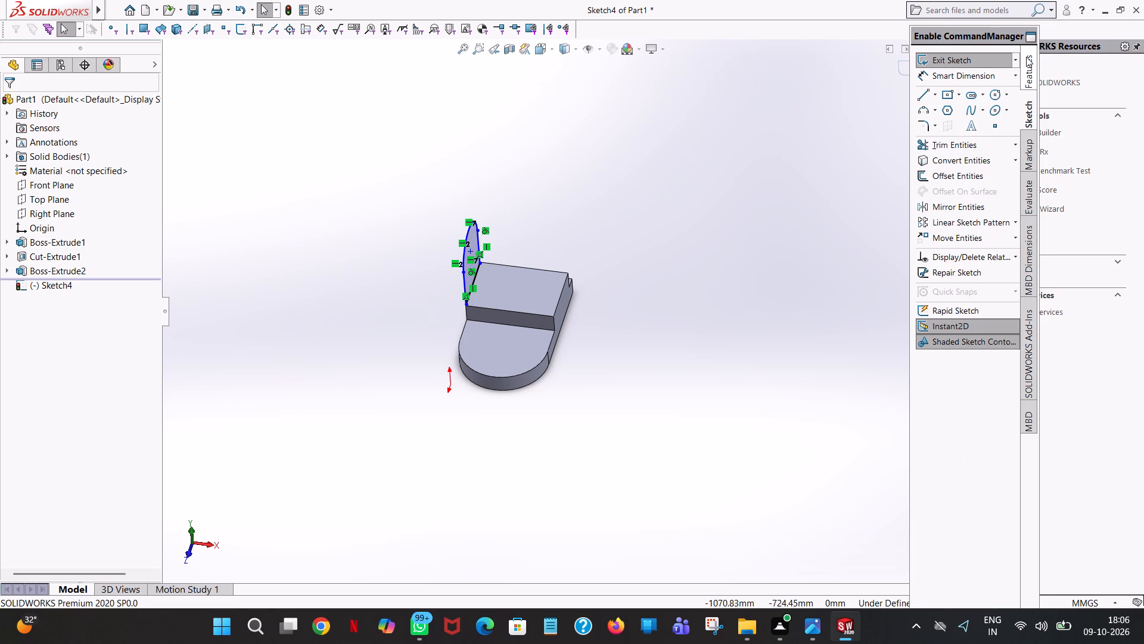
pyautogui.click(1026, 57)
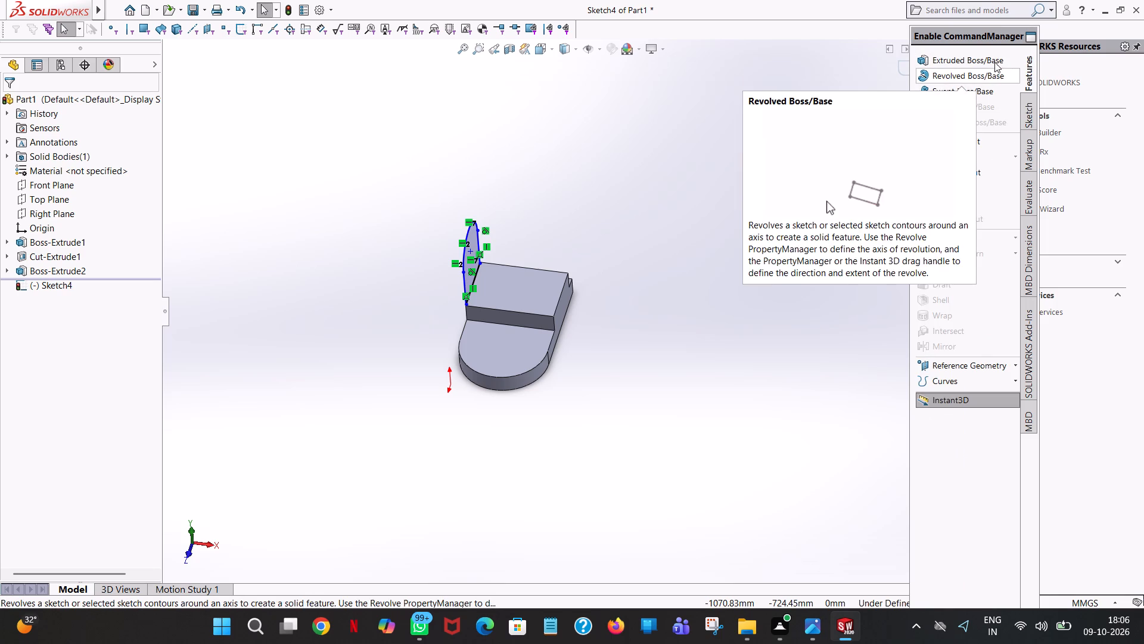
pyautogui.click(995, 61)
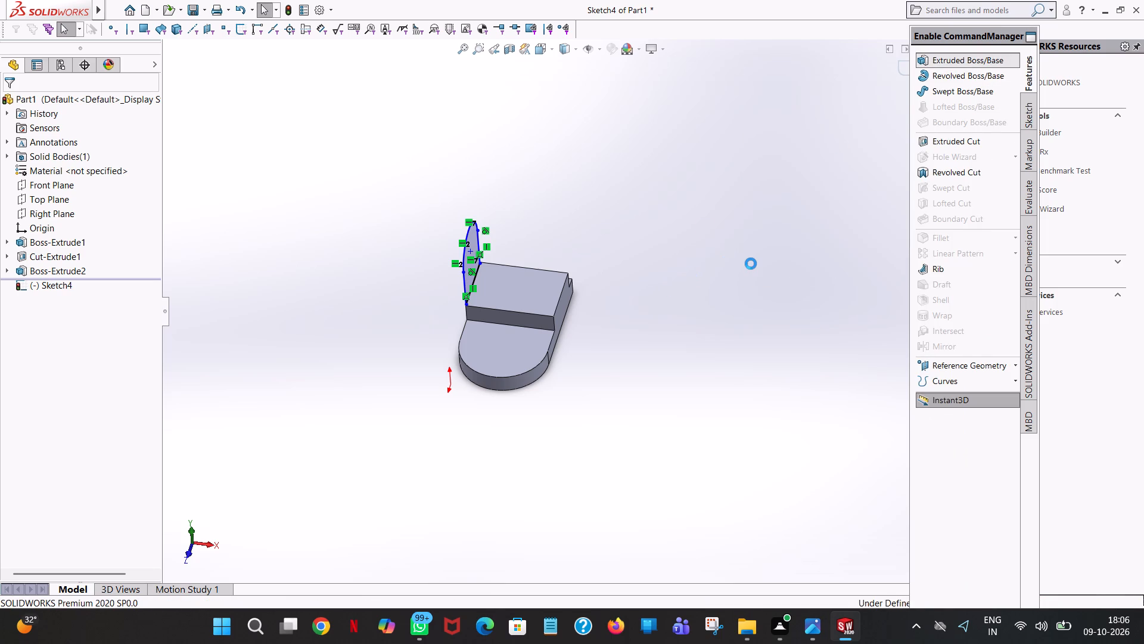
pyautogui.scroll(-1, 751, 264)
pyautogui.moveTo(751, 264); pyautogui.dragTo(809, 225, button='middle')
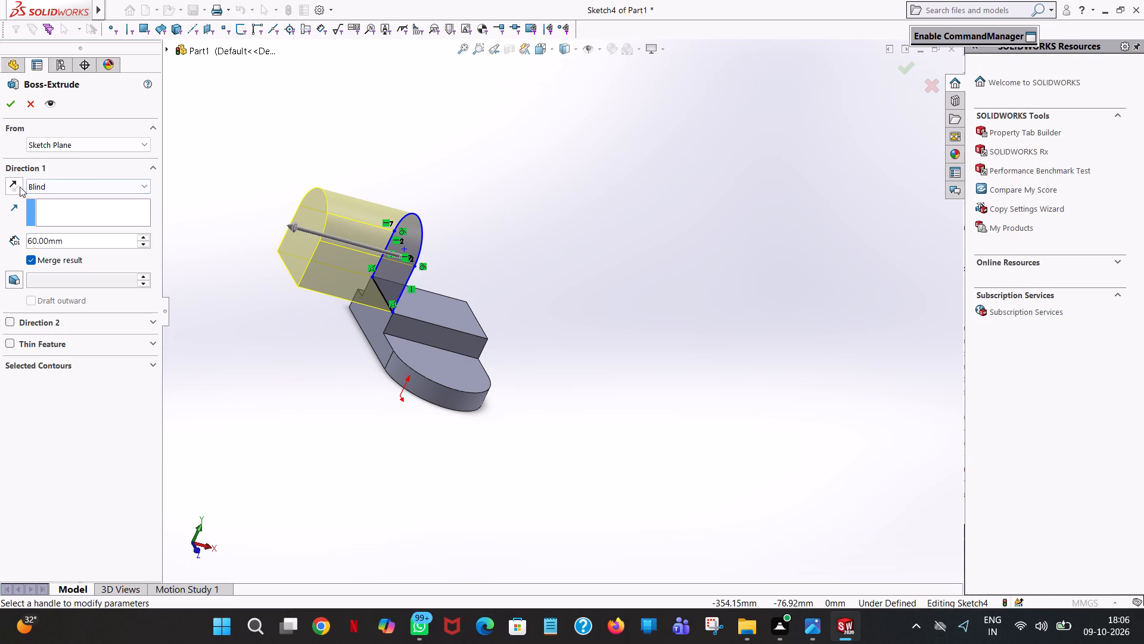
pyautogui.click(20, 187)
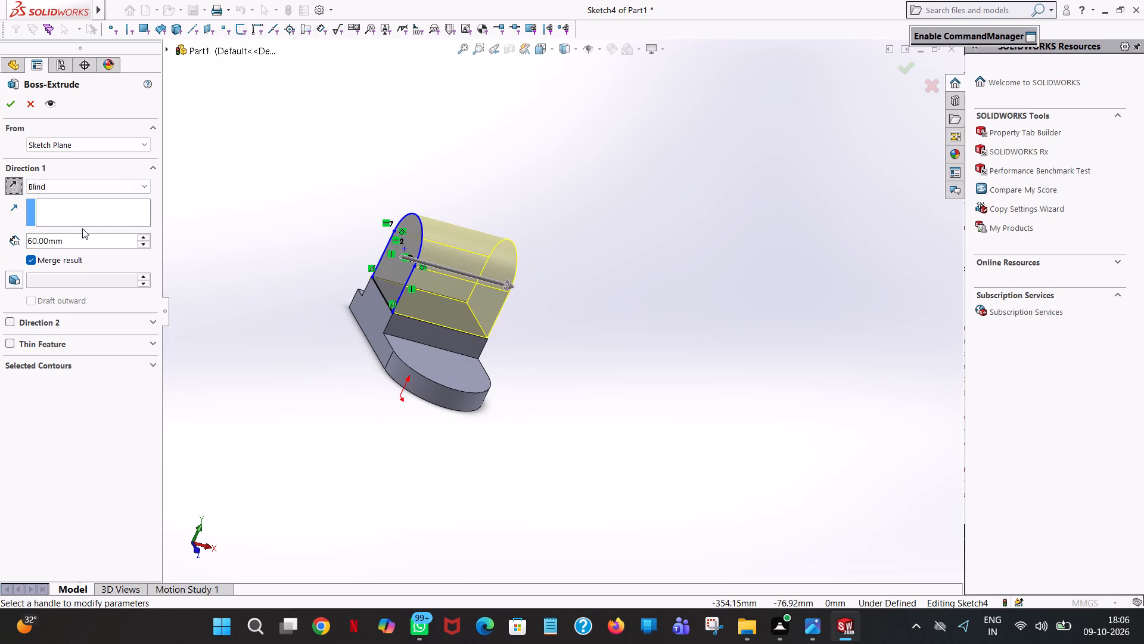
pyautogui.doubleClick(82, 239)
pyautogui.write('7.5')
pyautogui.press('Return')
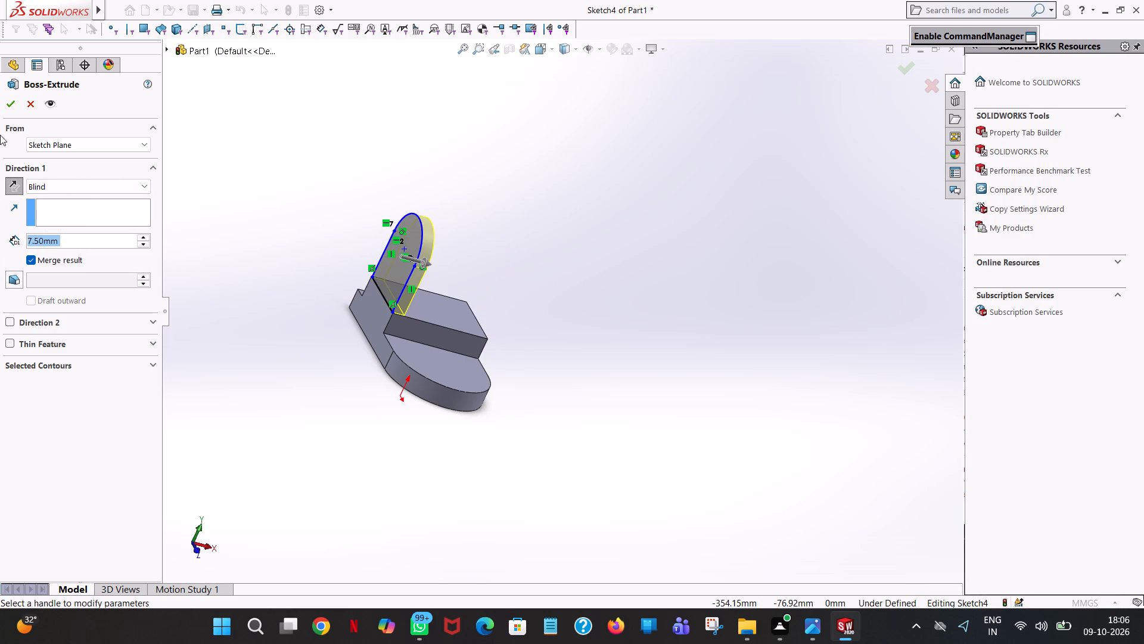
pyautogui.click(7, 96)
pyautogui.click(494, 147)
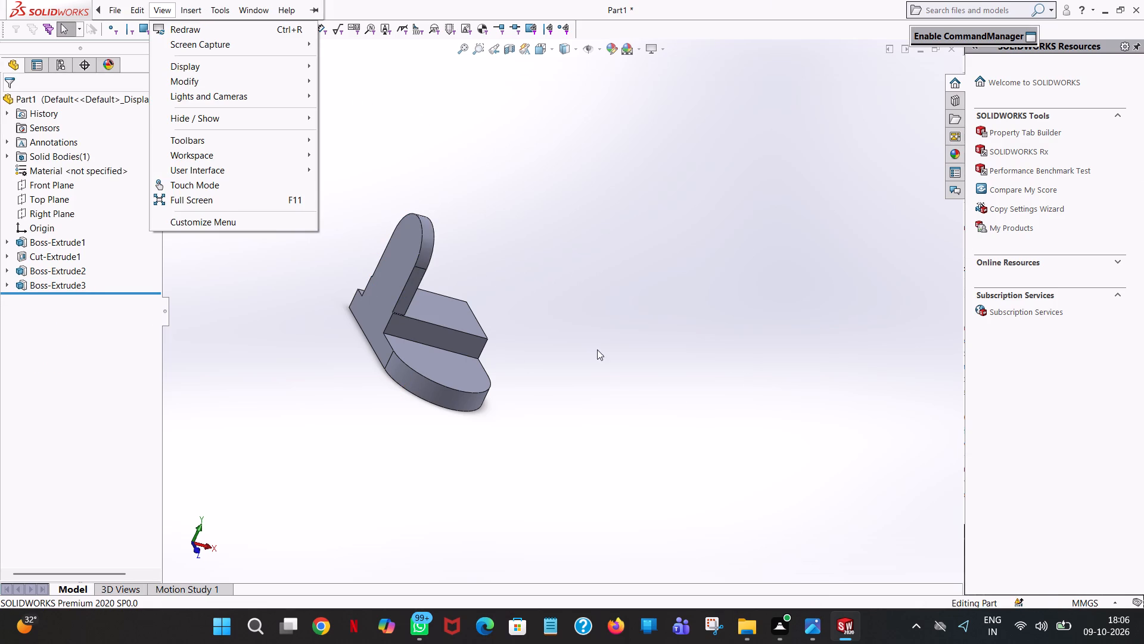
# Mirror the round-topped upright about the Right Plane to the opposite side of the block.
pyautogui.scroll(1, 677, 349)
pyautogui.moveTo(475, 294); pyautogui.dragTo(415, 244, button='middle')
pyautogui.scroll(2, 475, 294)
pyautogui.click(490, 188)
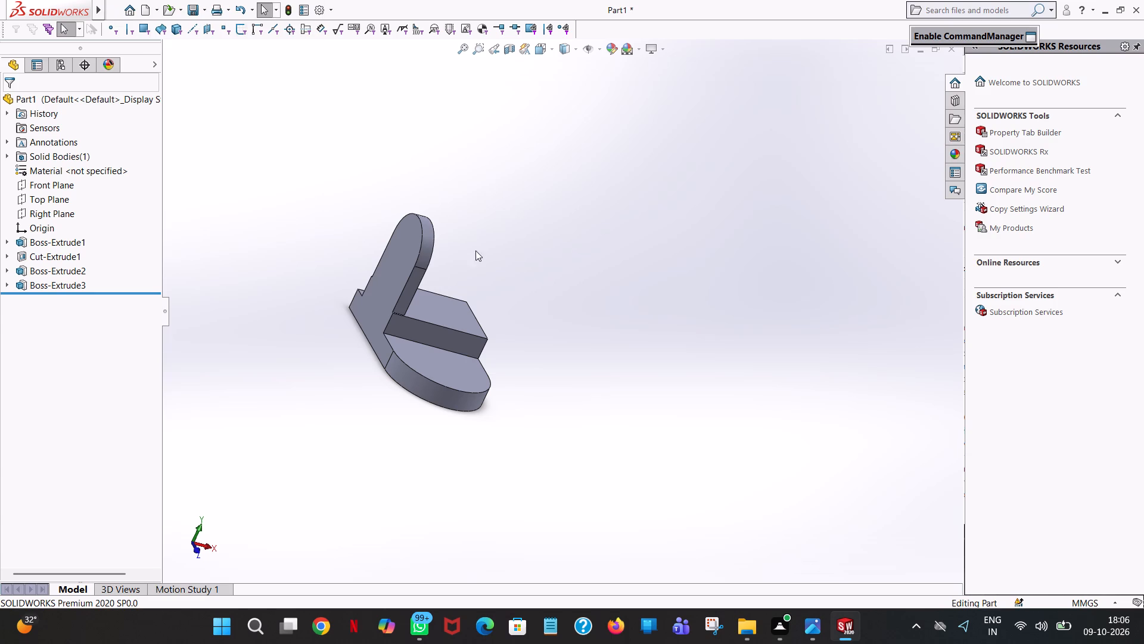
pyautogui.moveTo(512, 276); pyautogui.dragTo(490, 284, button='middle')
pyautogui.scroll(1, 512, 276)
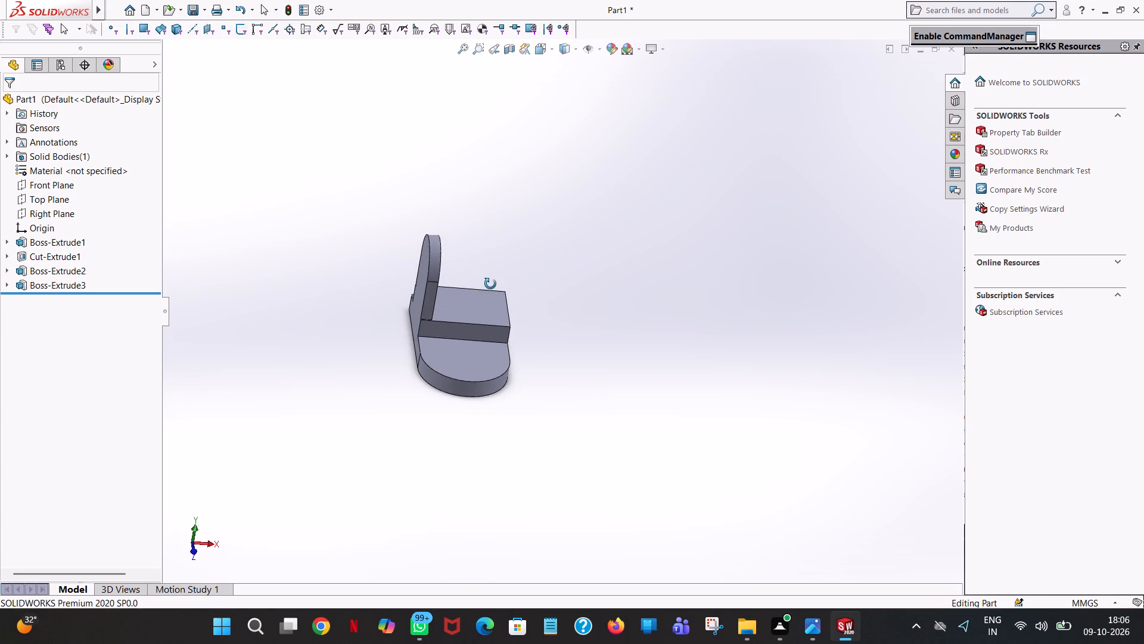
pyautogui.moveTo(490, 284); pyautogui.dragTo(489, 286, button='middle')
pyautogui.scroll(1, 489, 286)
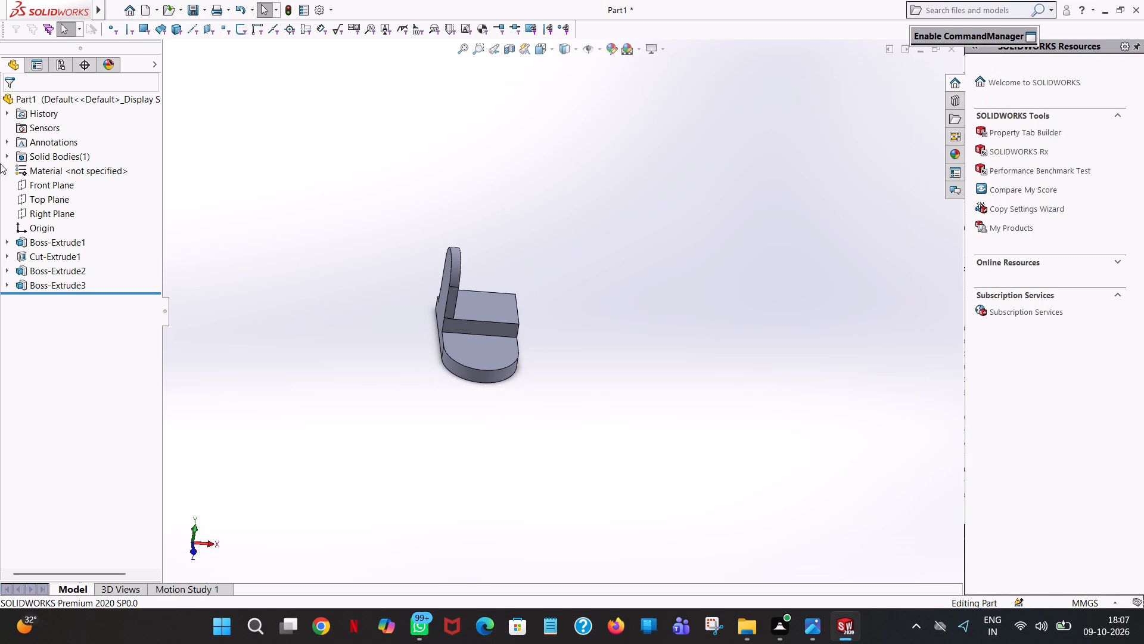
pyautogui.click(49, 212)
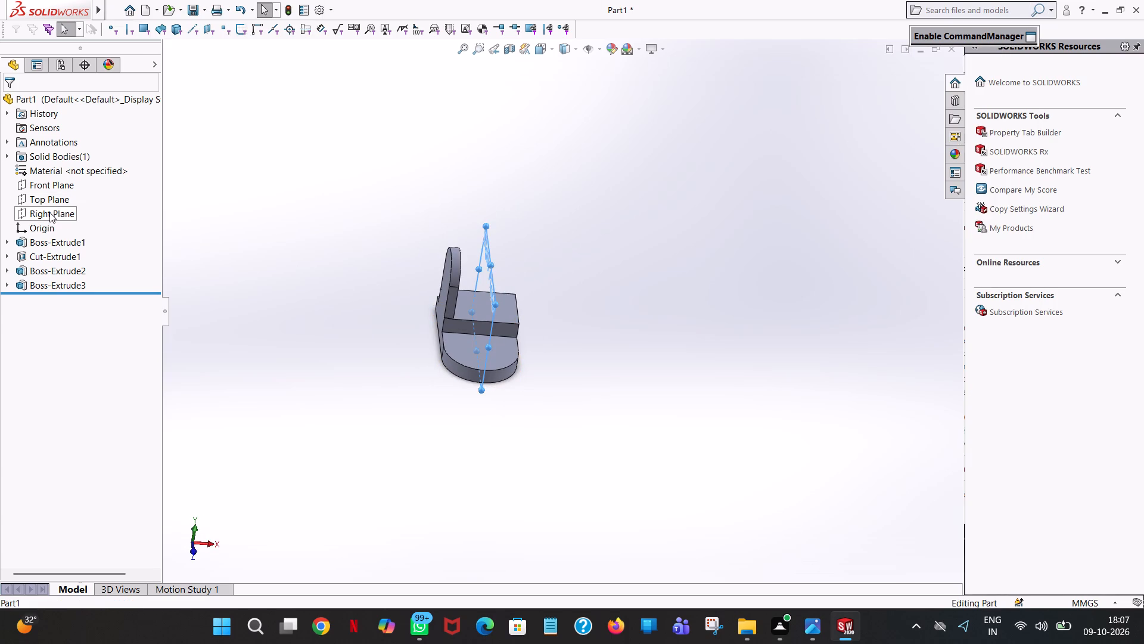
pyautogui.moveTo(383, 172); pyautogui.dragTo(372, 189, button='middle')
pyautogui.scroll(1, 383, 172)
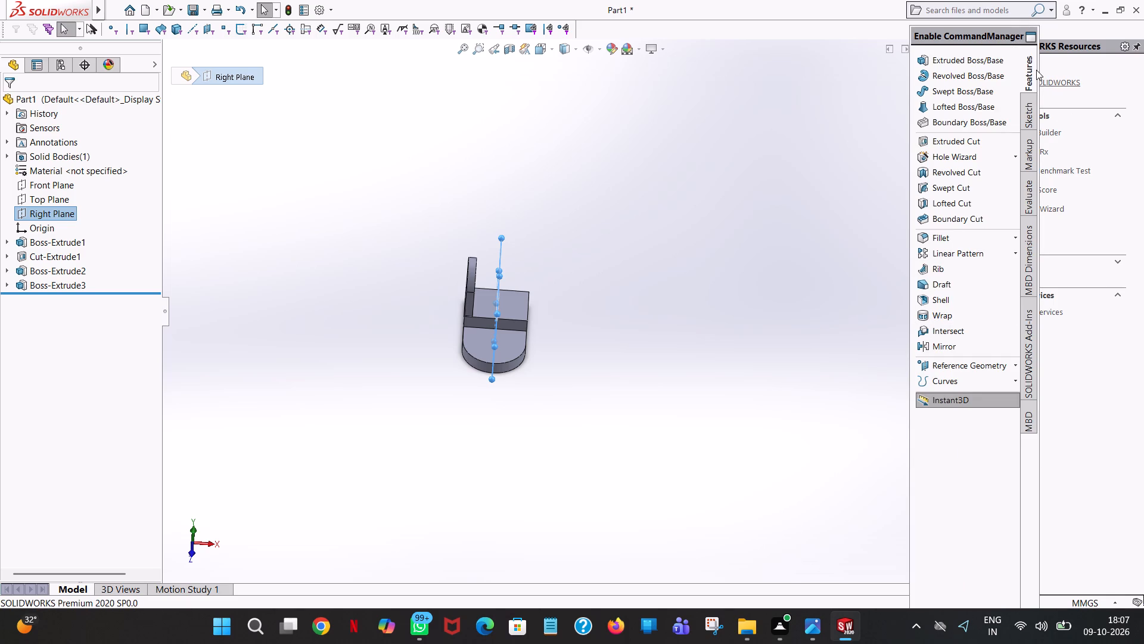
pyautogui.click(950, 340)
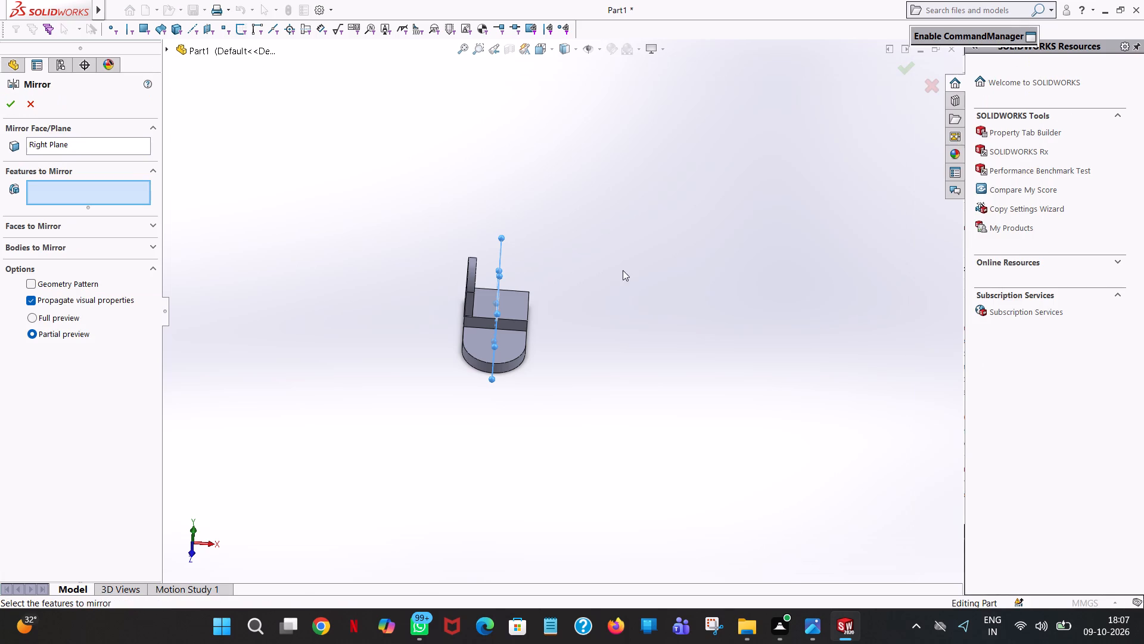
pyautogui.click(474, 285)
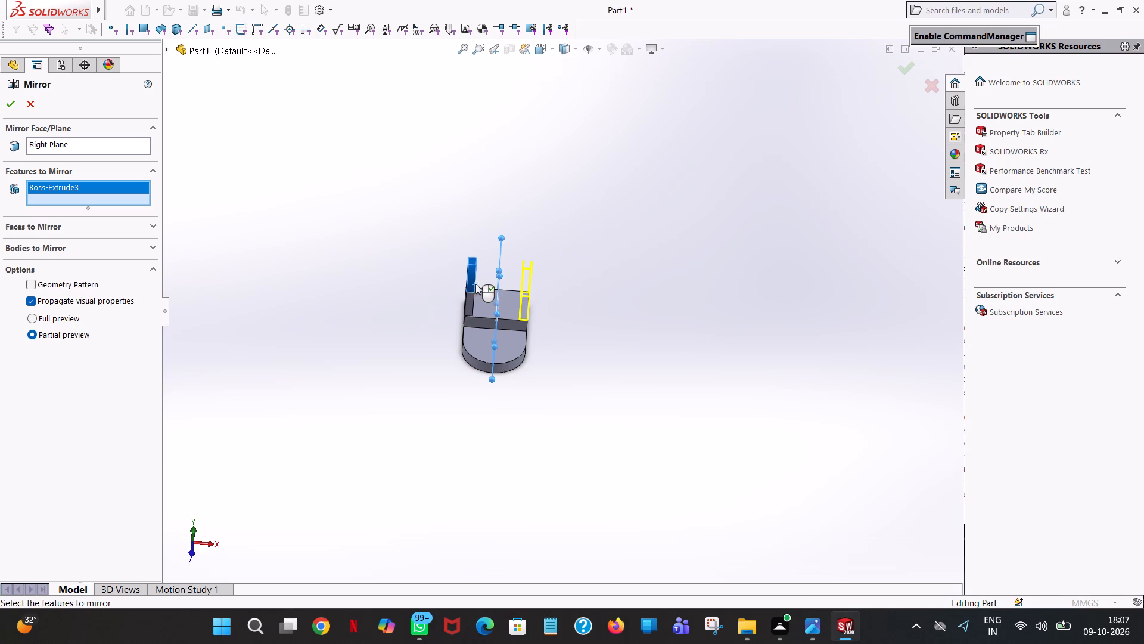
pyautogui.click(466, 299)
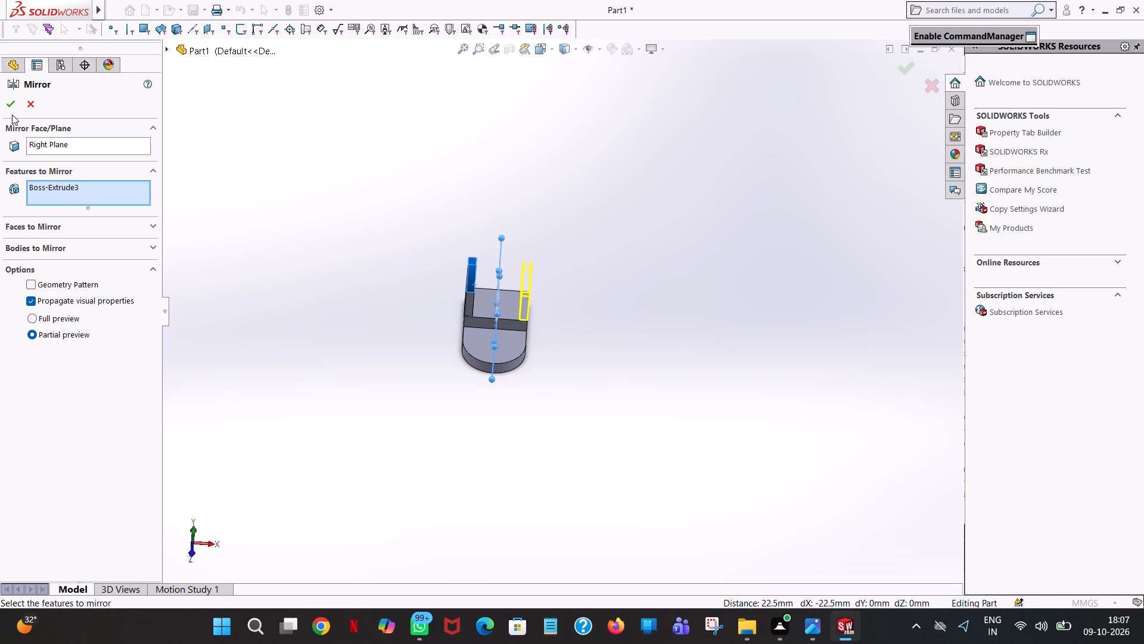
pyautogui.click(12, 106)
pyautogui.click(549, 186)
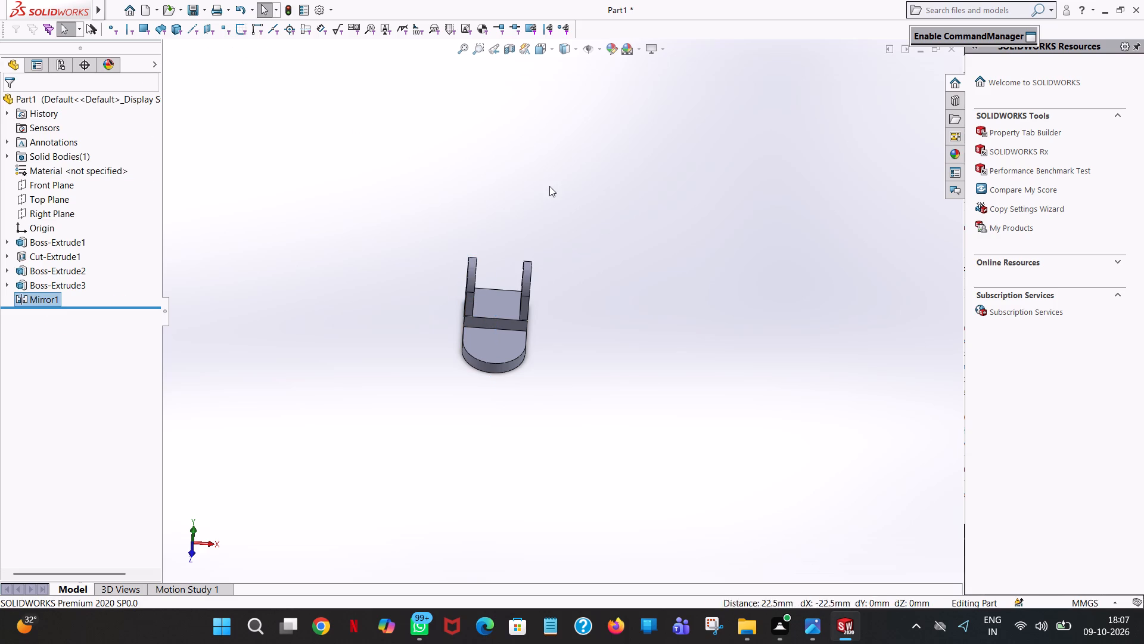
# Examine the two round-topped uprights and the block between them from several angles.
pyautogui.moveTo(549, 228); pyautogui.dragTo(462, 211, button='middle')
pyautogui.scroll(2, 462, 211)
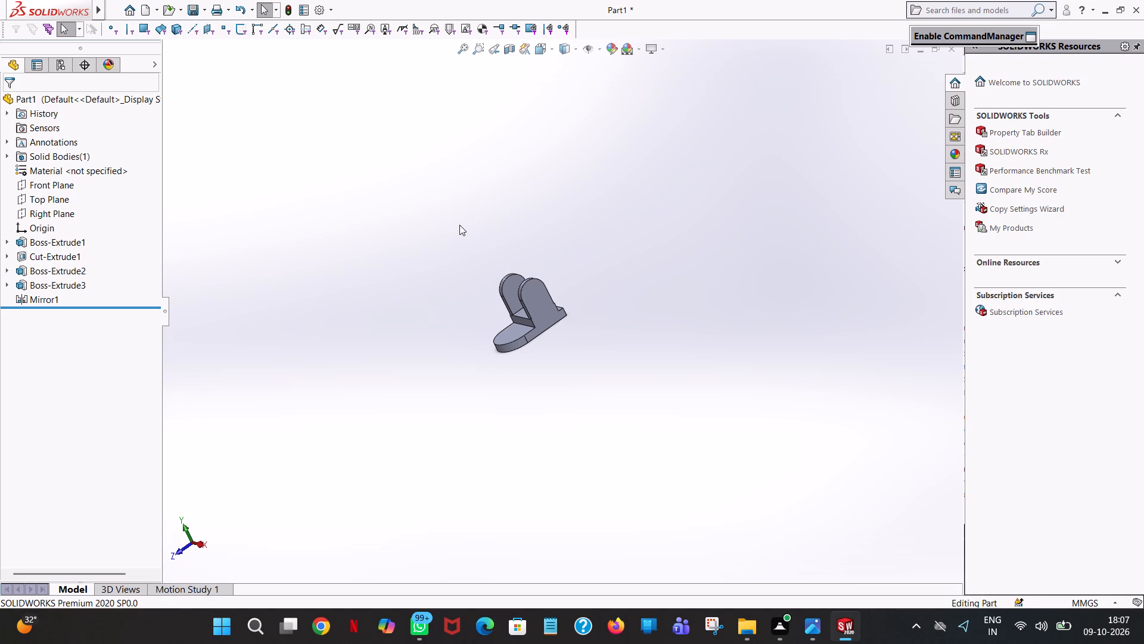
pyautogui.scroll(1, 477, 290)
pyautogui.scroll(-1, 529, 300)
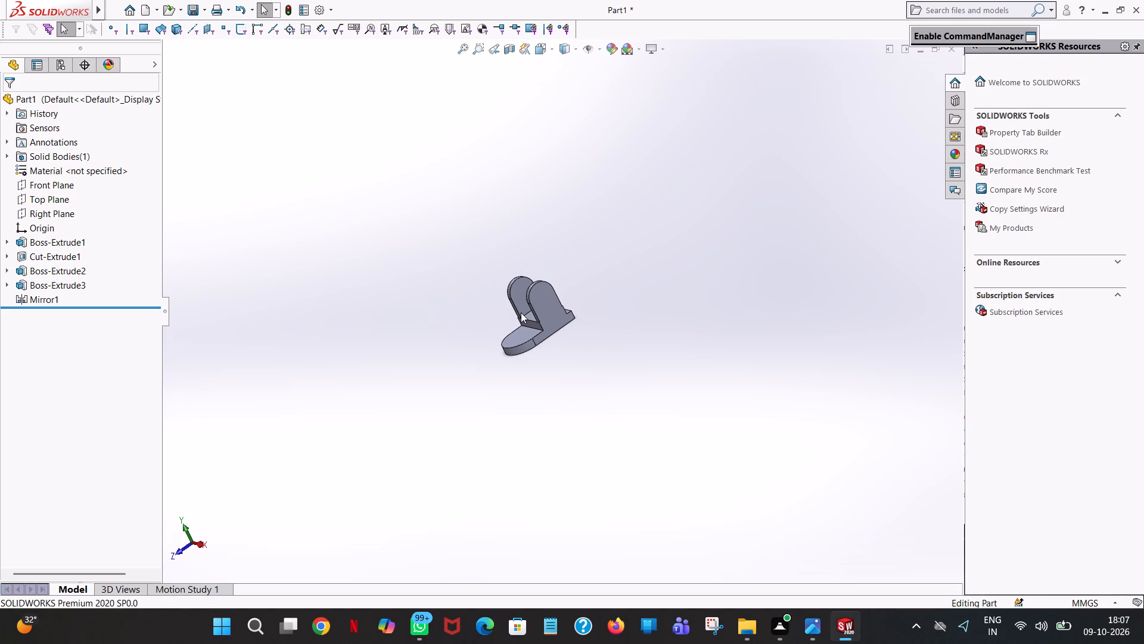
pyautogui.scroll(-4, 521, 336)
pyautogui.moveTo(631, 280); pyautogui.dragTo(675, 259, button='middle')
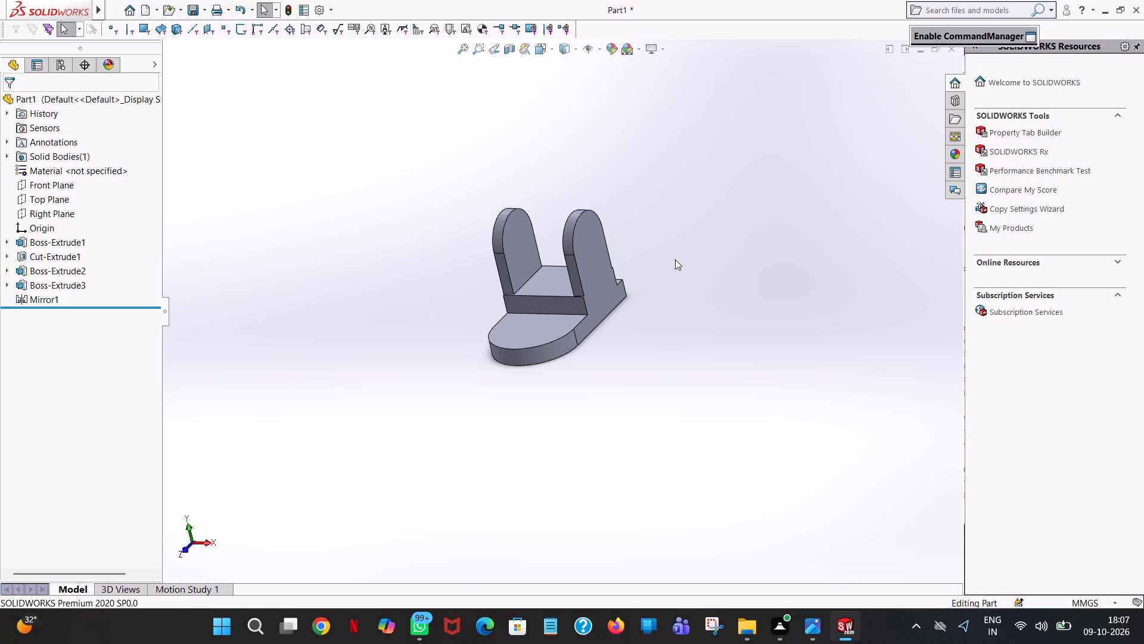
pyautogui.scroll(2, 675, 259)
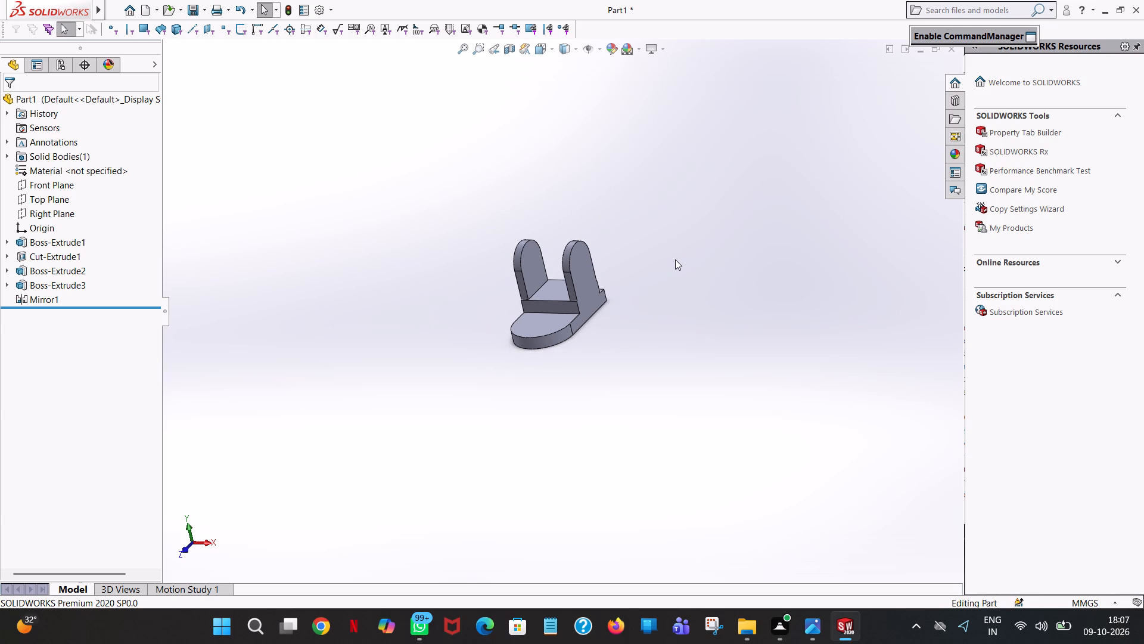
pyautogui.scroll(1, 675, 259)
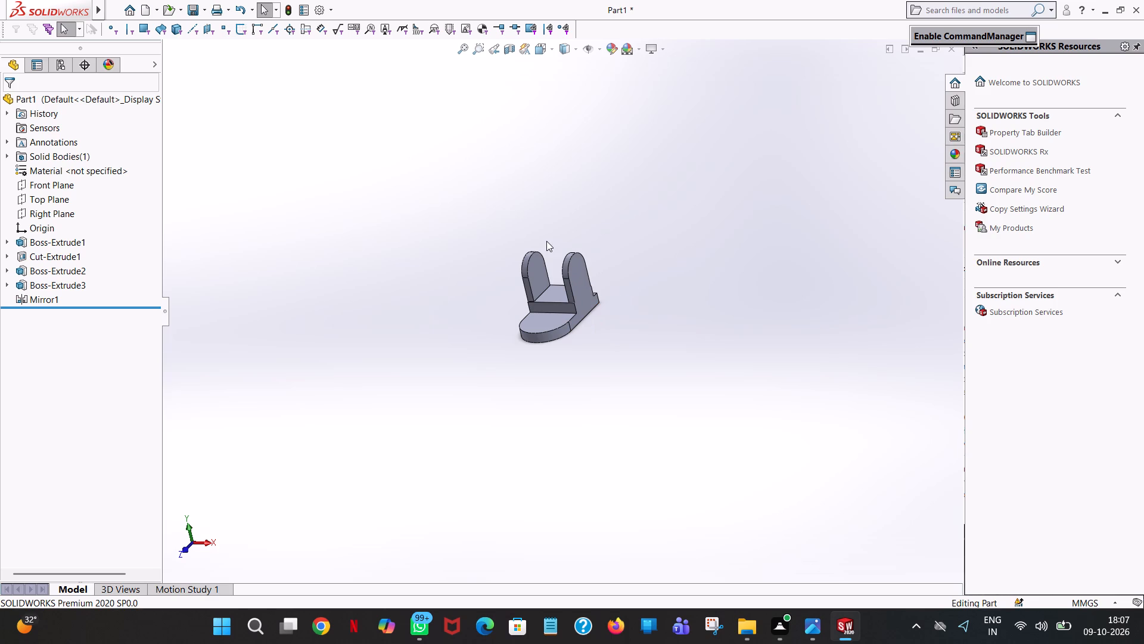
pyautogui.moveTo(546, 241); pyautogui.dragTo(561, 318, button='middle')
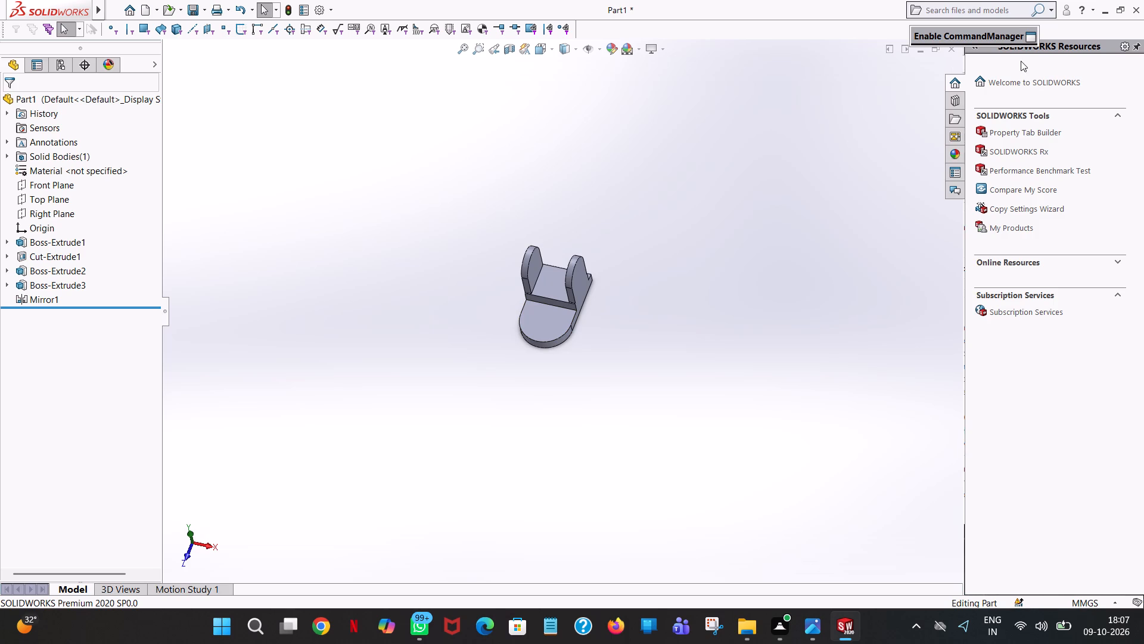
# For a new boss extrude, sketch a closed 45 by 40 mm rectangle of lines on the block's top face, between the uprights' inner edges.
pyautogui.click(976, 64)
pyautogui.scroll(-2, 549, 273)
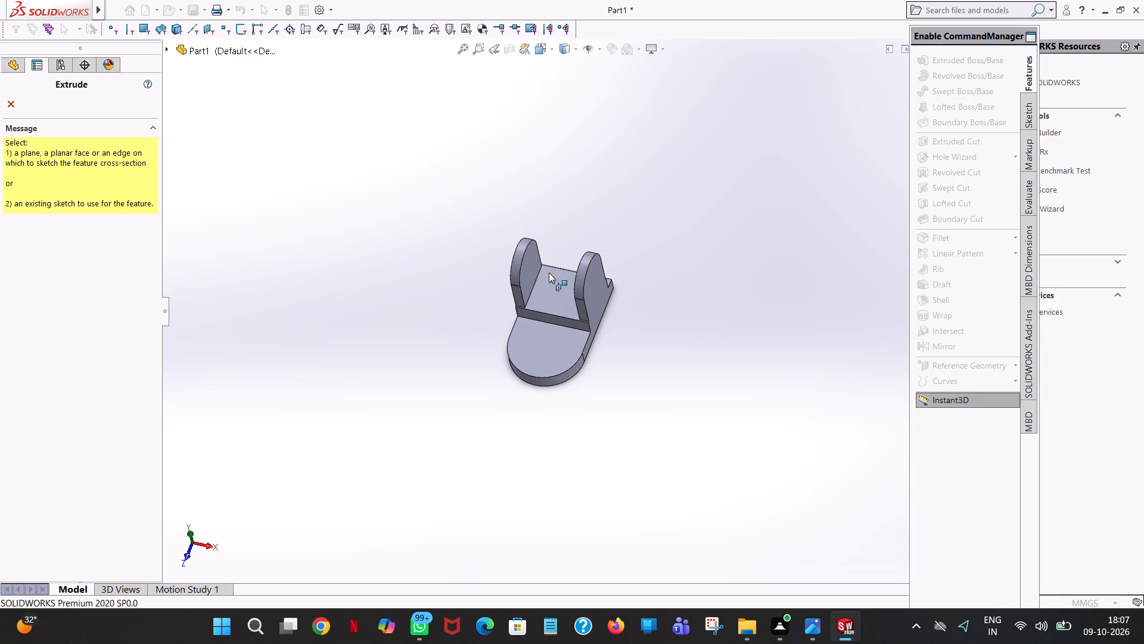
pyautogui.scroll(-3, 549, 273)
pyautogui.scroll(1, 549, 273)
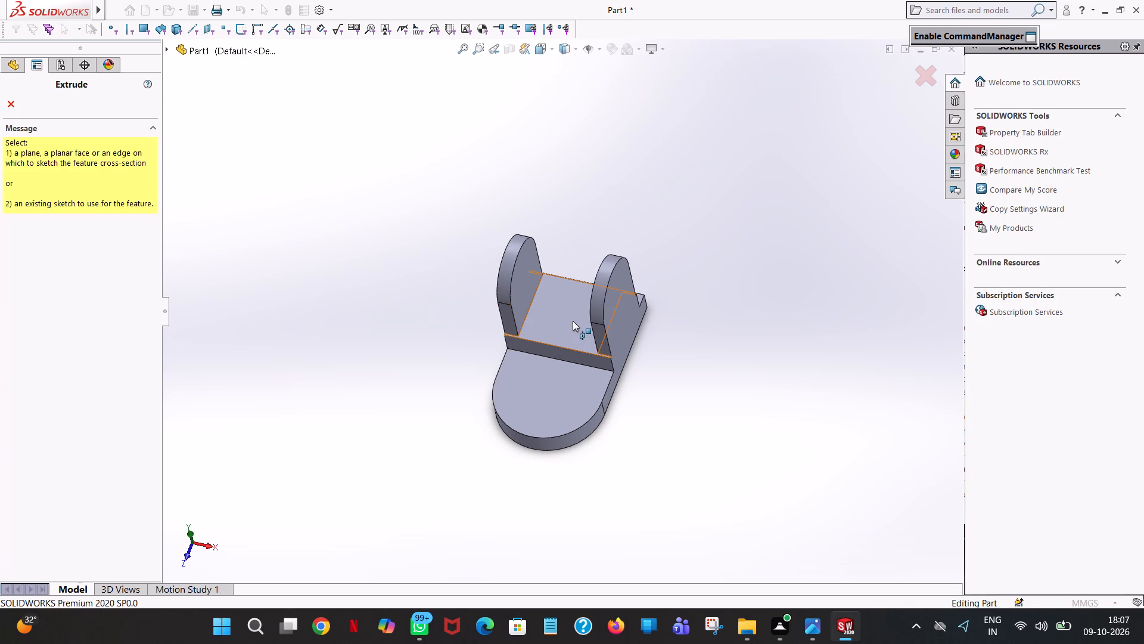
pyautogui.click(573, 321)
pyautogui.scroll(1, 553, 235)
pyautogui.moveTo(552, 236); pyautogui.dragTo(568, 279, button='middle')
pyautogui.rightClick(568, 279)
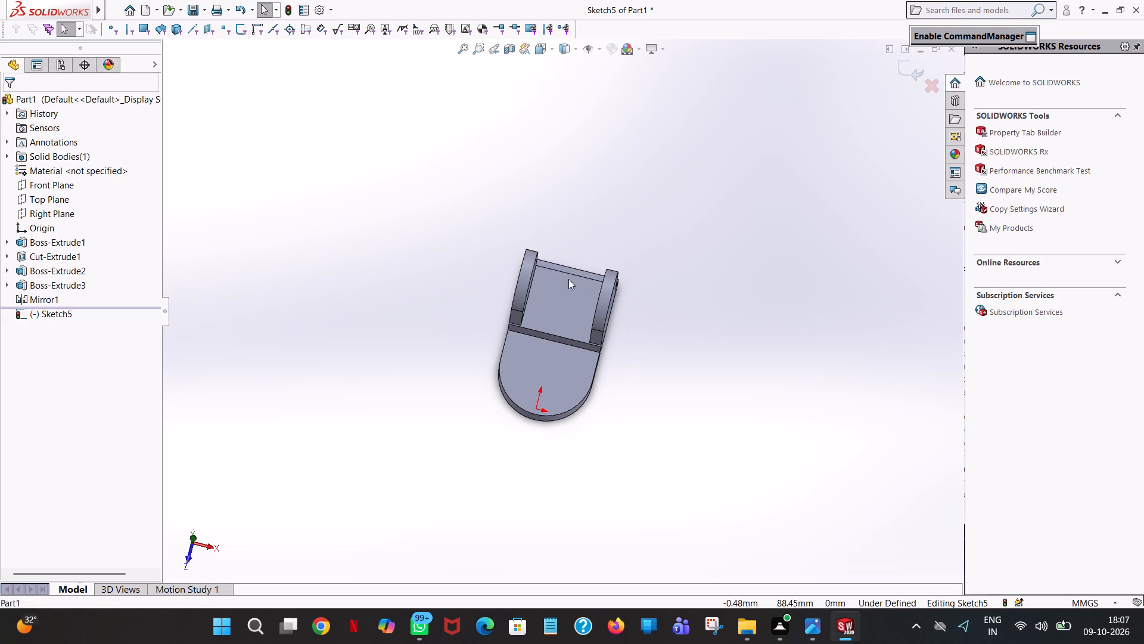
pyautogui.click(453, 153)
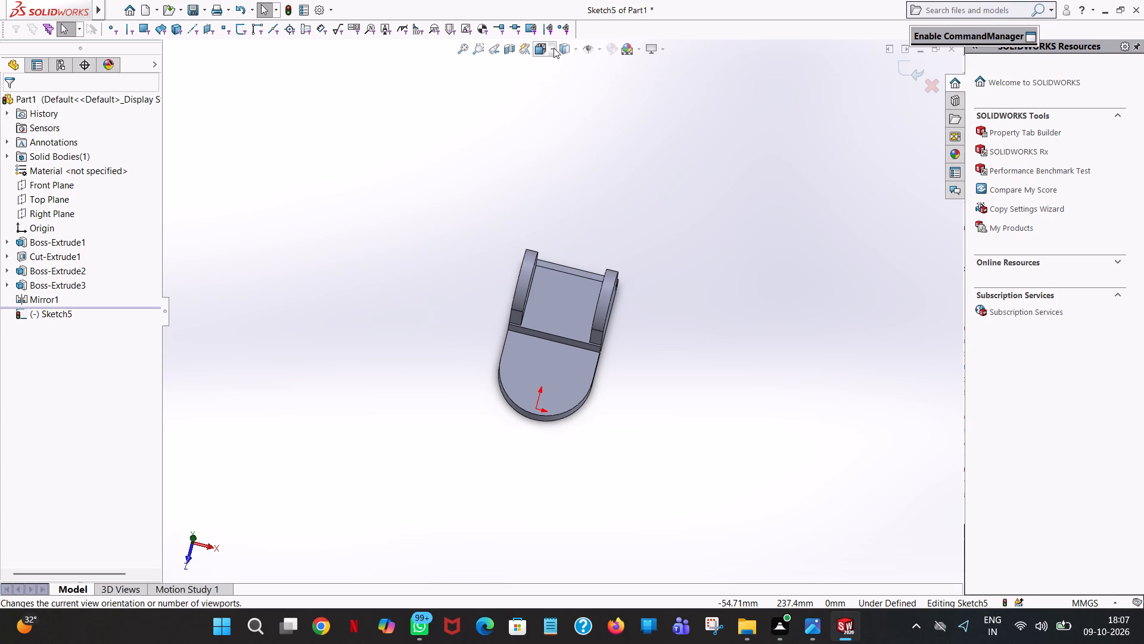
pyautogui.click(554, 48)
pyautogui.click(615, 119)
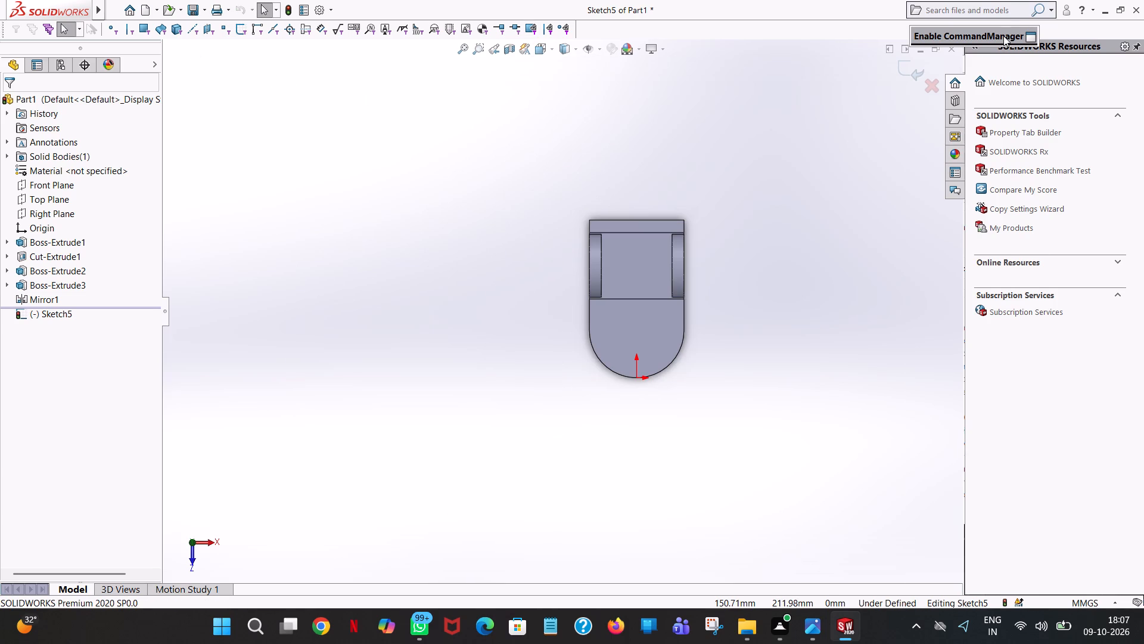
pyautogui.click(922, 95)
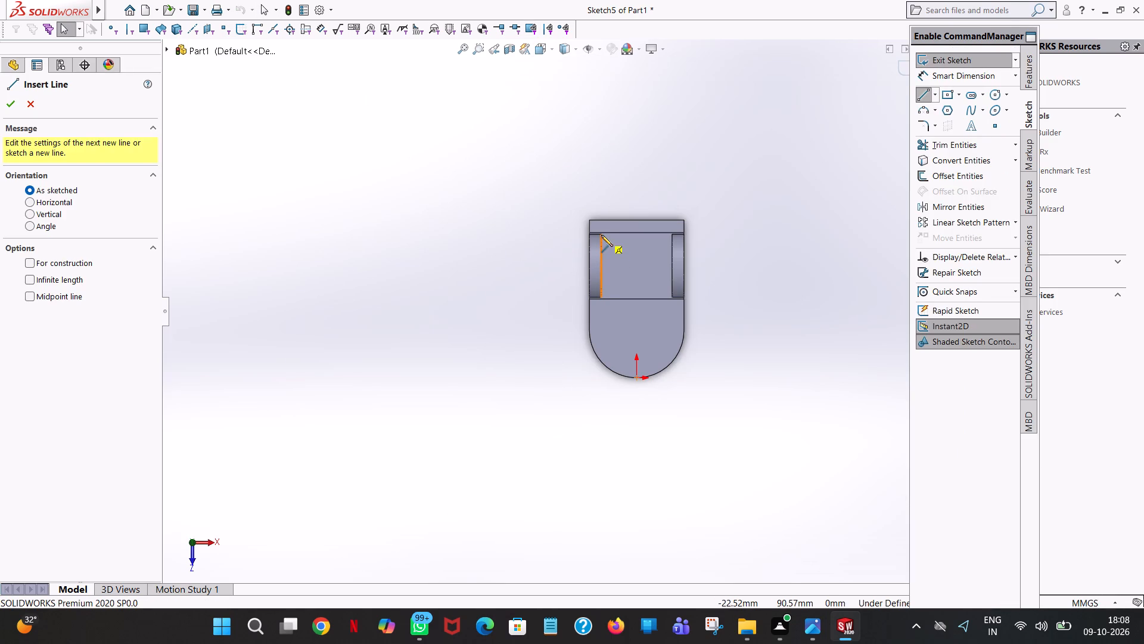
pyautogui.click(602, 233)
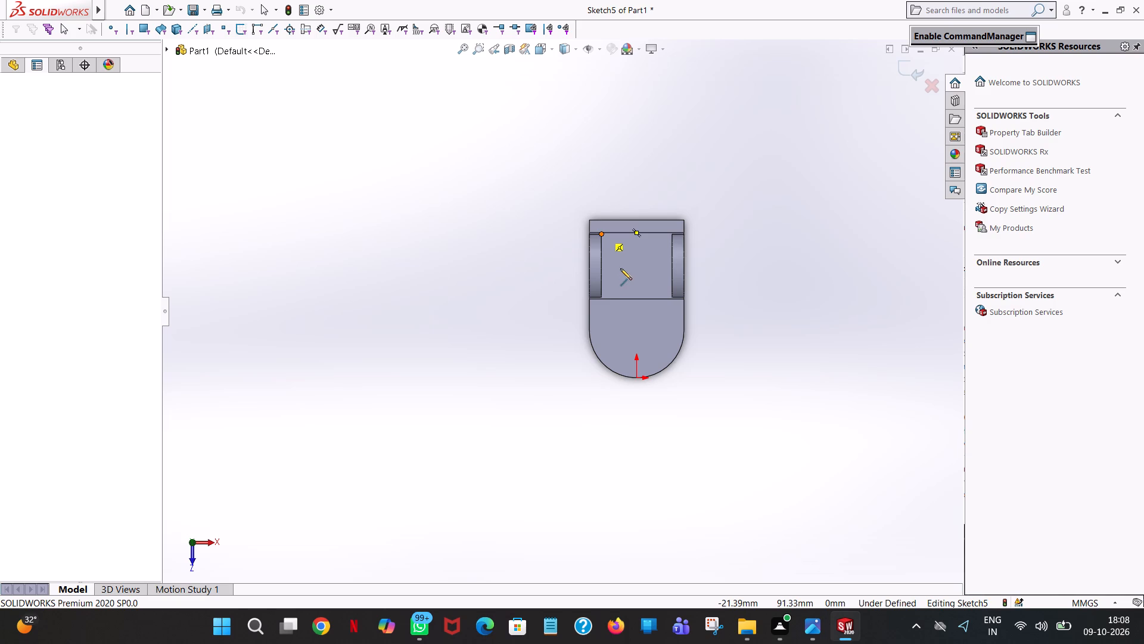
pyautogui.click(603, 298)
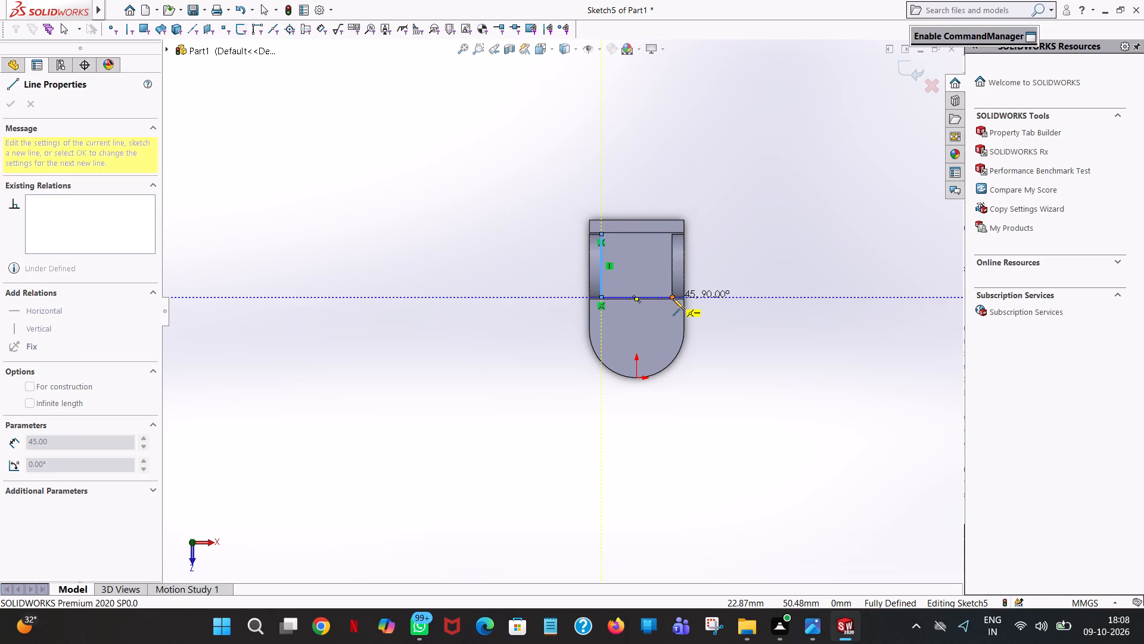
pyautogui.click(673, 298)
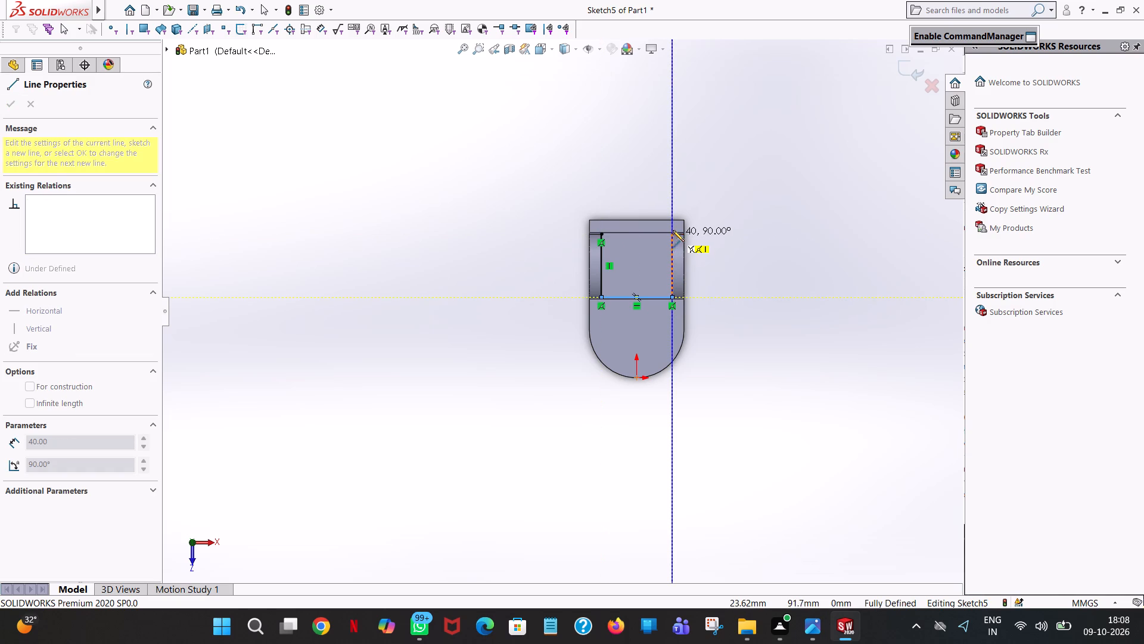
pyautogui.click(672, 235)
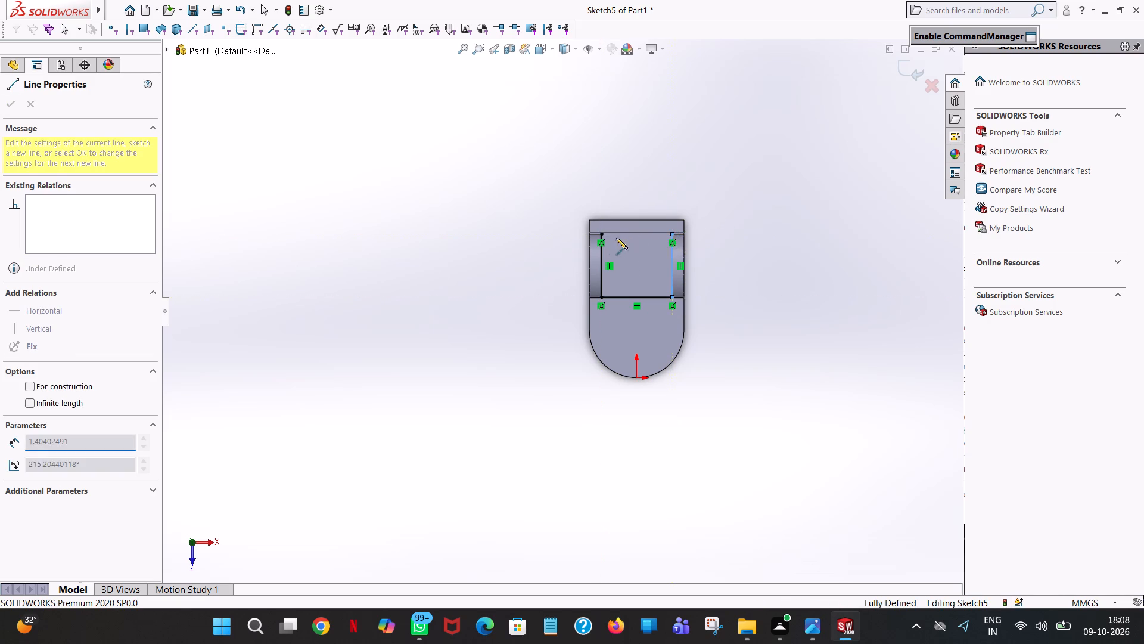
pyautogui.click(601, 234)
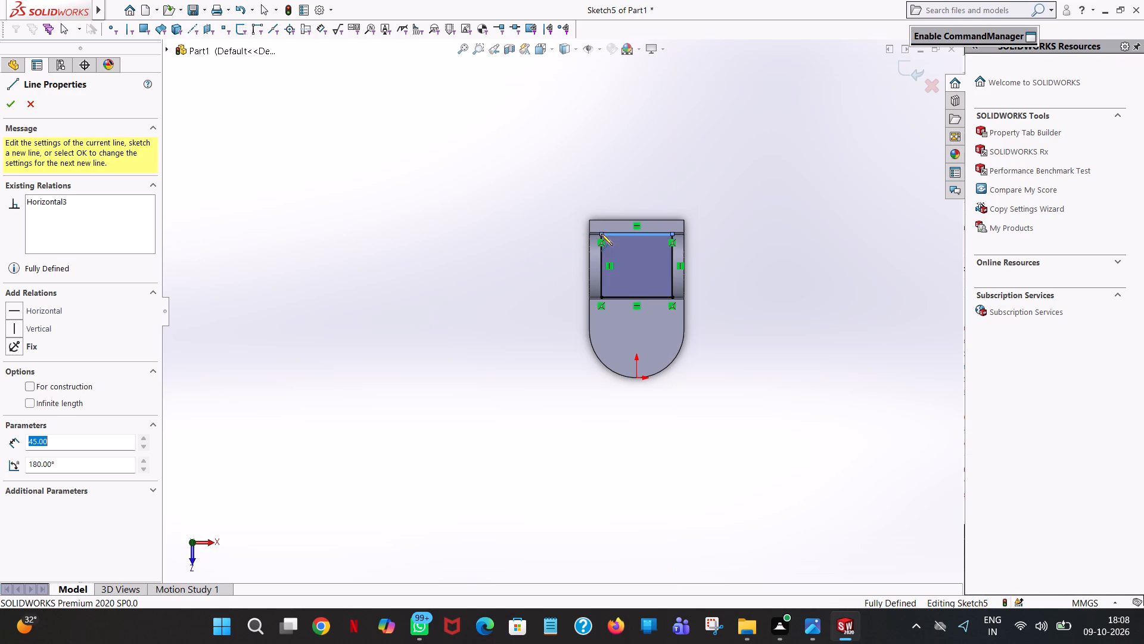
pyautogui.rightClick(601, 234)
pyautogui.click(650, 249)
pyautogui.click(713, 166)
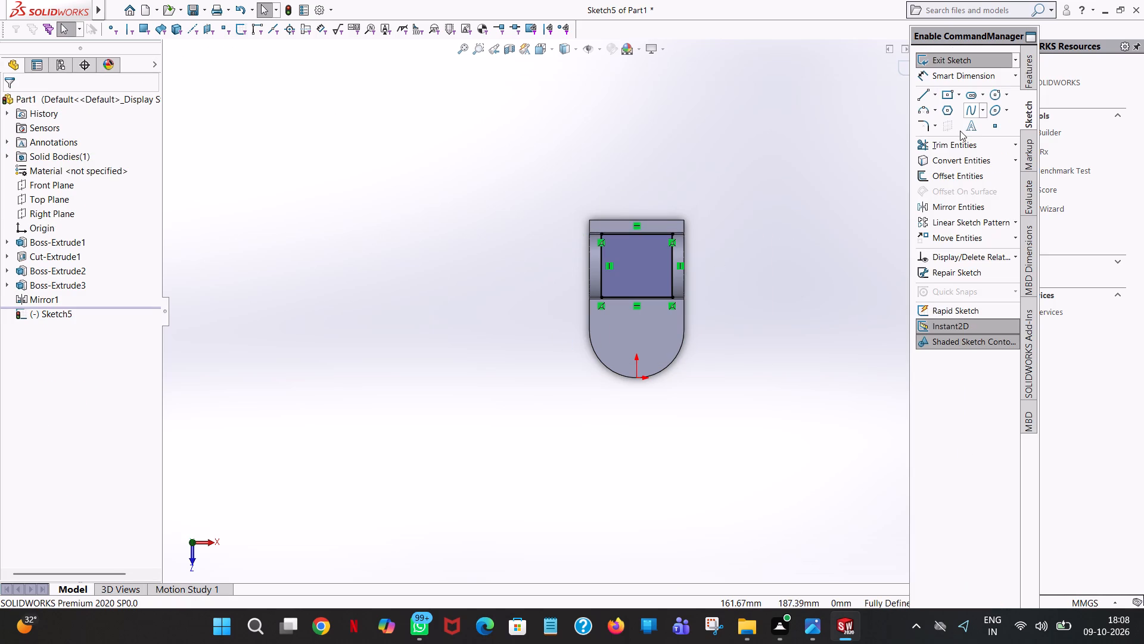
# Extrude the rectangle between the uprights upward as a merged boss with a blind depth of 7.5 mm.
pyautogui.click(1031, 75)
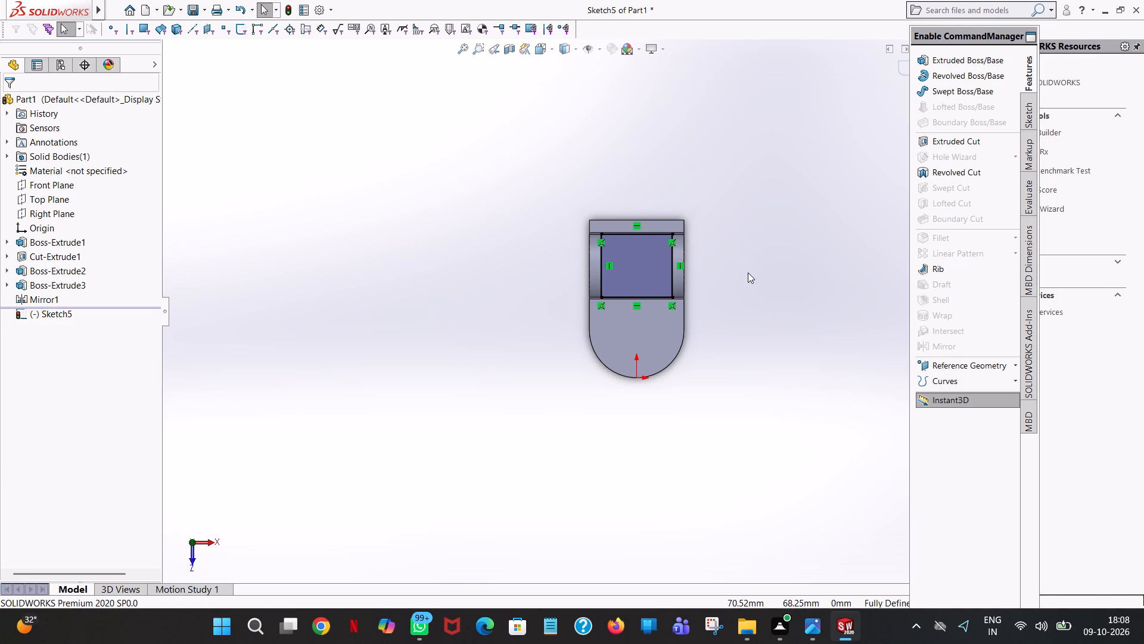
pyautogui.click(955, 55)
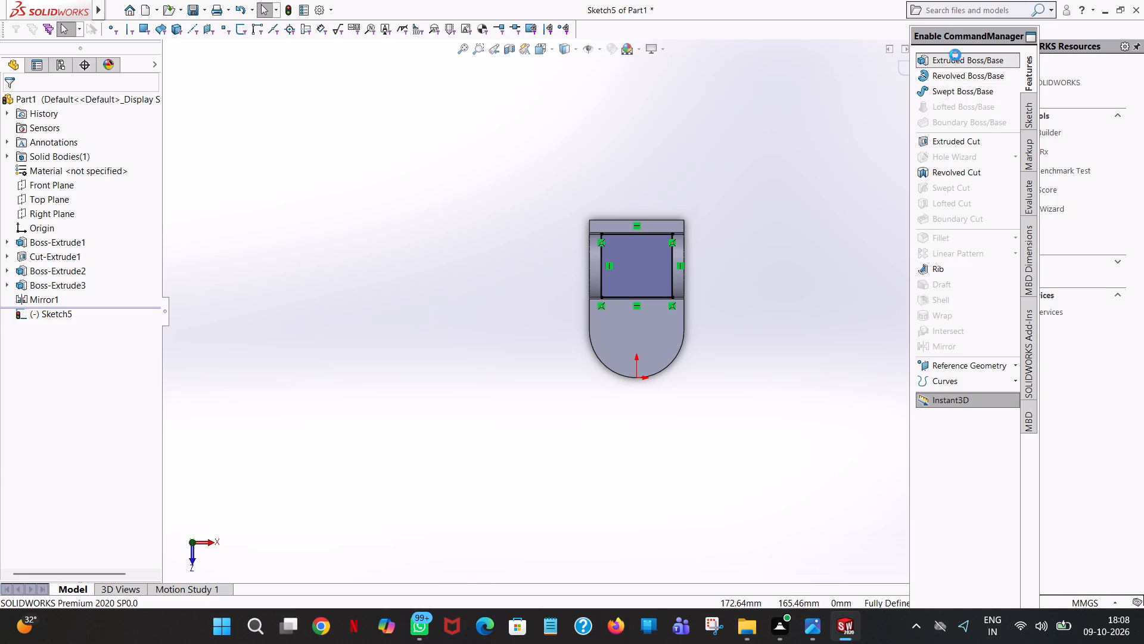
pyautogui.moveTo(730, 306); pyautogui.dragTo(728, 304, button='middle')
pyautogui.scroll(1, 728, 304)
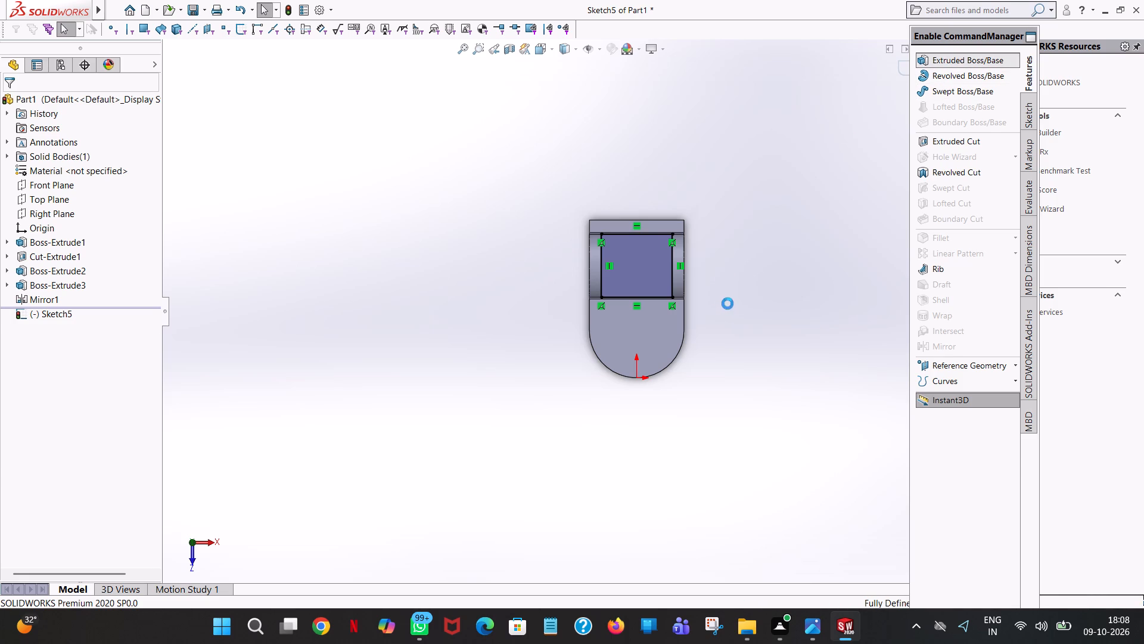
pyautogui.moveTo(728, 304); pyautogui.dragTo(732, 128, button='middle')
pyautogui.click(6, 103)
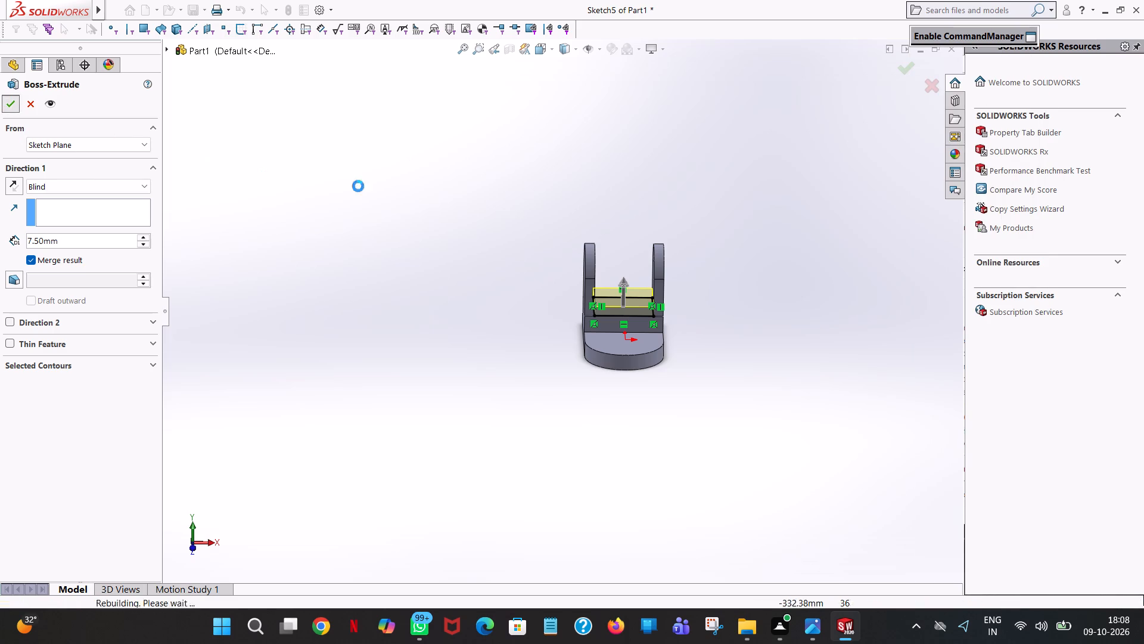
pyautogui.click(724, 307)
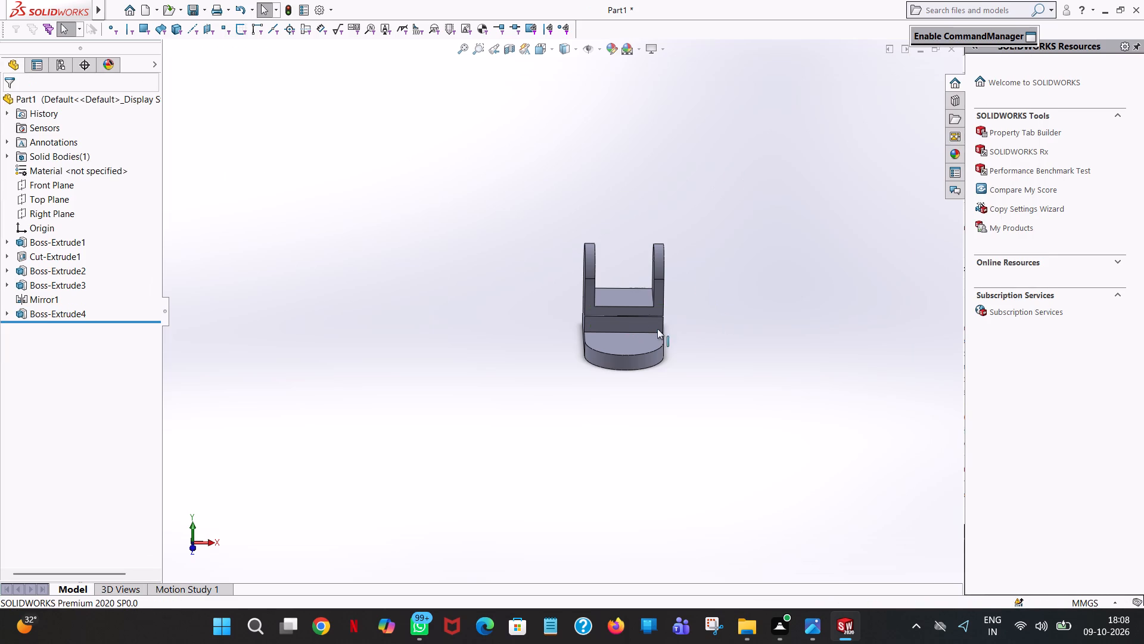
pyautogui.click(783, 264)
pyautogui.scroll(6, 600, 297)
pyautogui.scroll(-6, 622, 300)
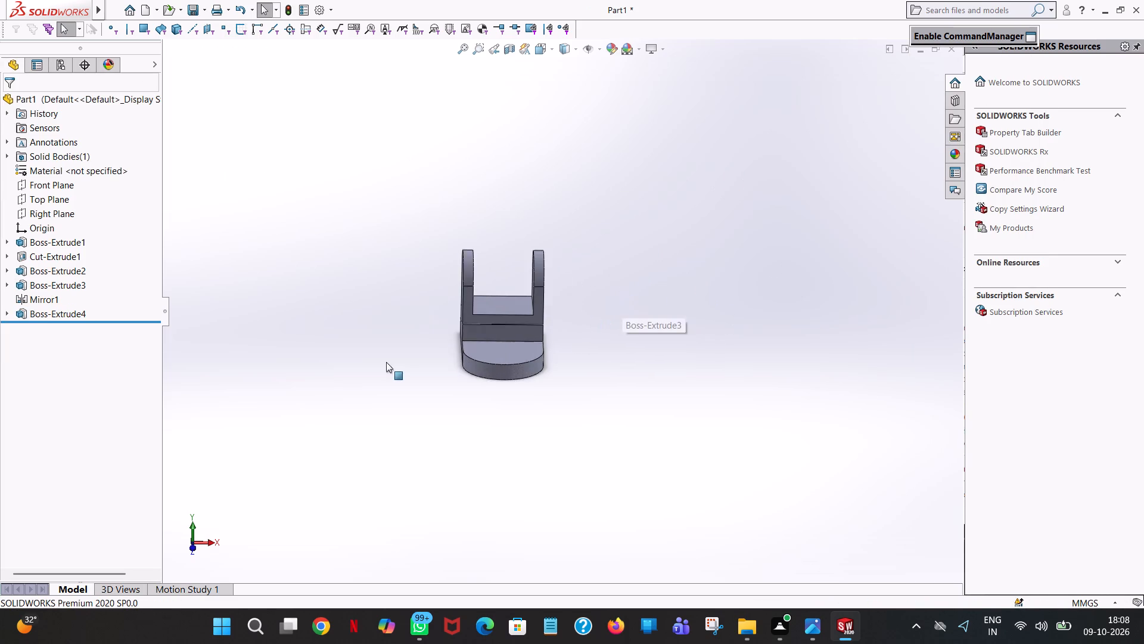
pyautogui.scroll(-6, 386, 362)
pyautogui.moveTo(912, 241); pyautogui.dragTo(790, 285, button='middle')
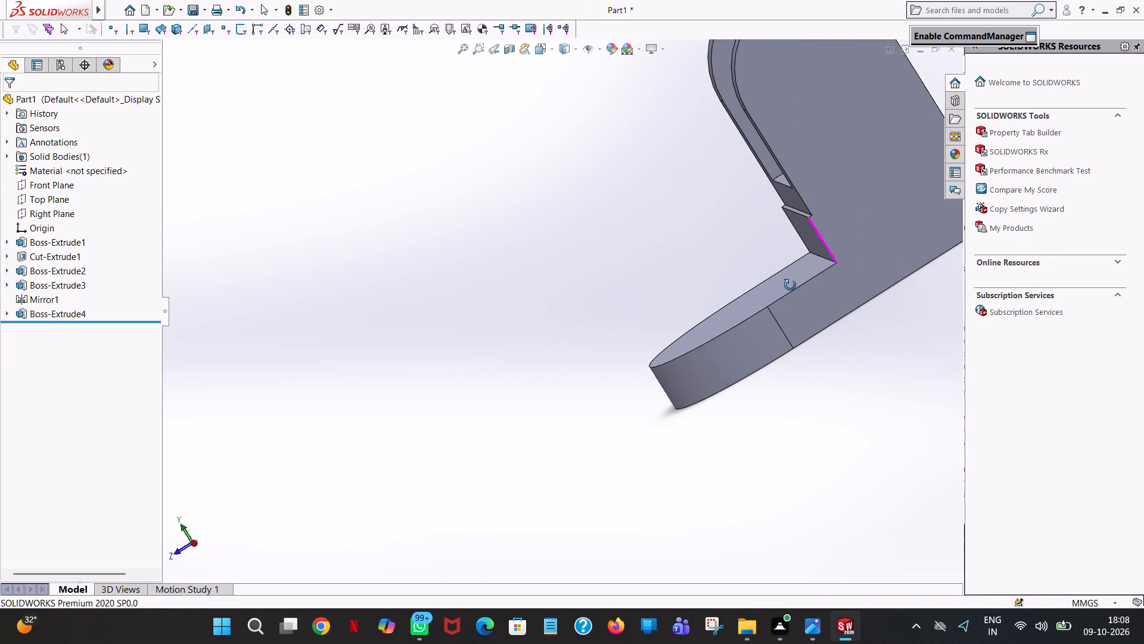
# For an extruded cut, sketch a circle of 9 mm radius centred on the boss's top face between the uprights.
pyautogui.moveTo(790, 285); pyautogui.dragTo(829, 262, button='middle')
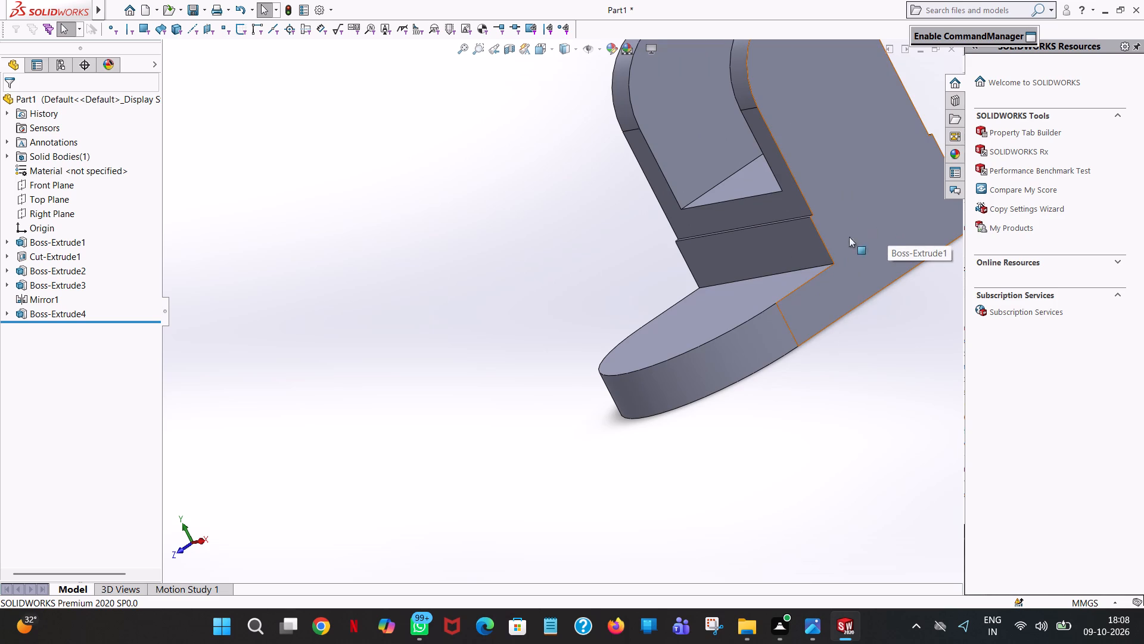
pyautogui.moveTo(740, 216); pyautogui.dragTo(758, 363, button='middle')
pyautogui.scroll(1, 758, 363)
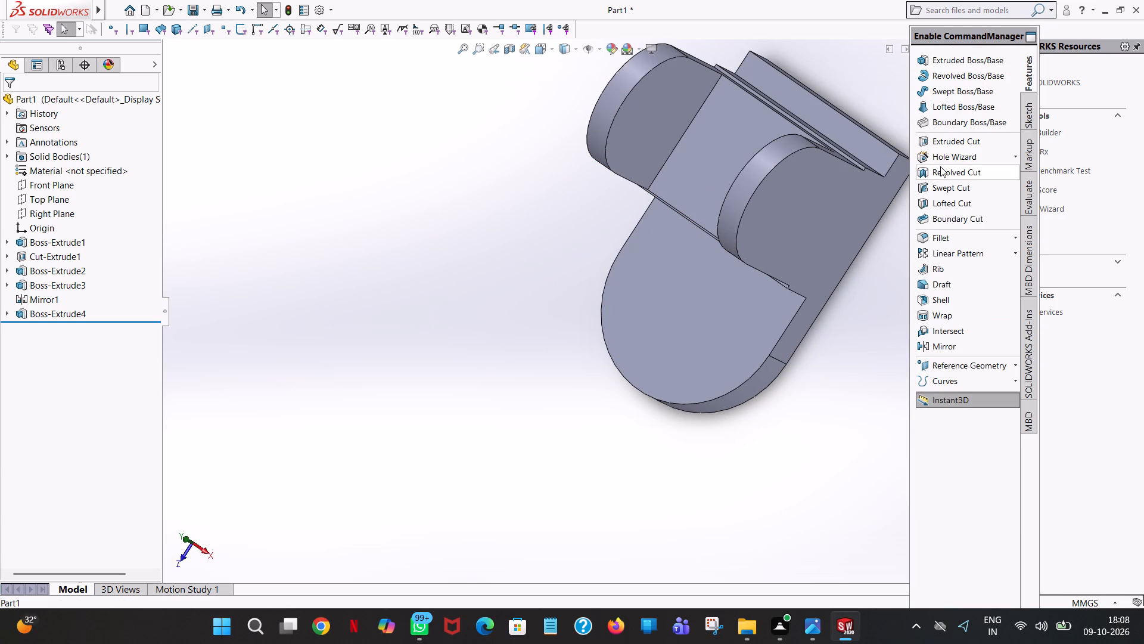
pyautogui.click(956, 145)
pyautogui.scroll(1, 810, 160)
pyautogui.moveTo(819, 162); pyautogui.dragTo(843, 192, button='middle')
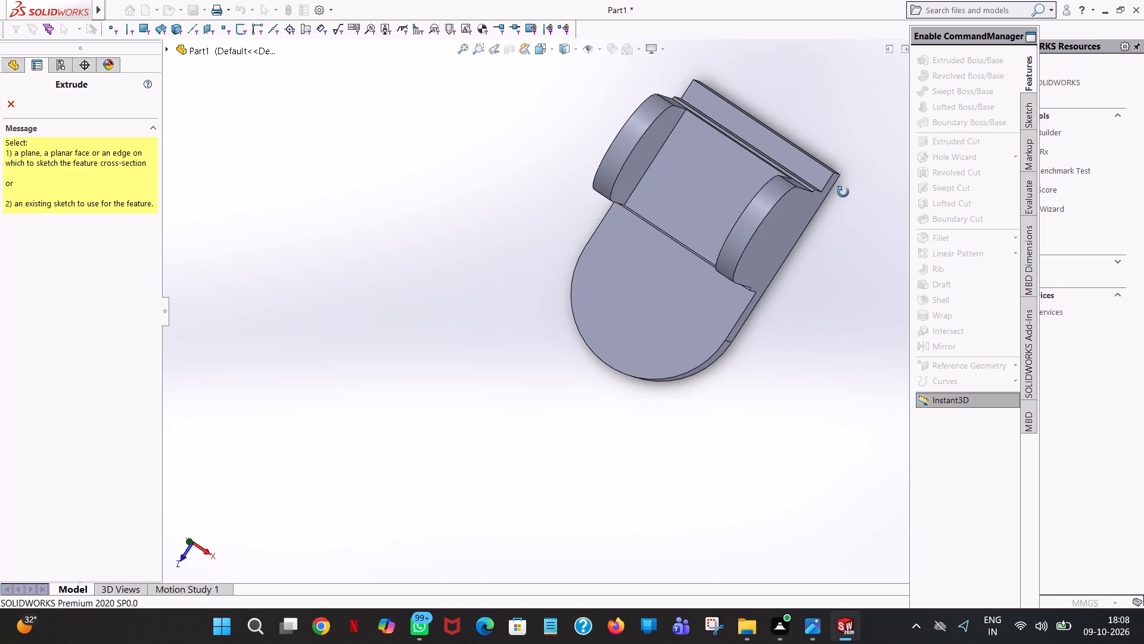
pyautogui.click(716, 187)
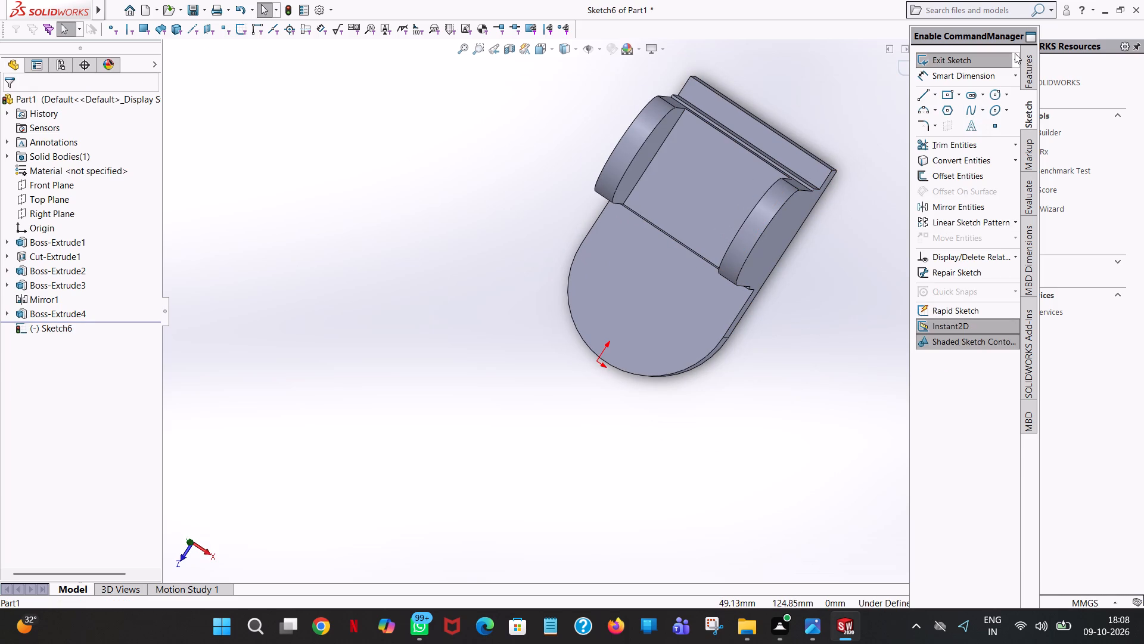
pyautogui.click(554, 45)
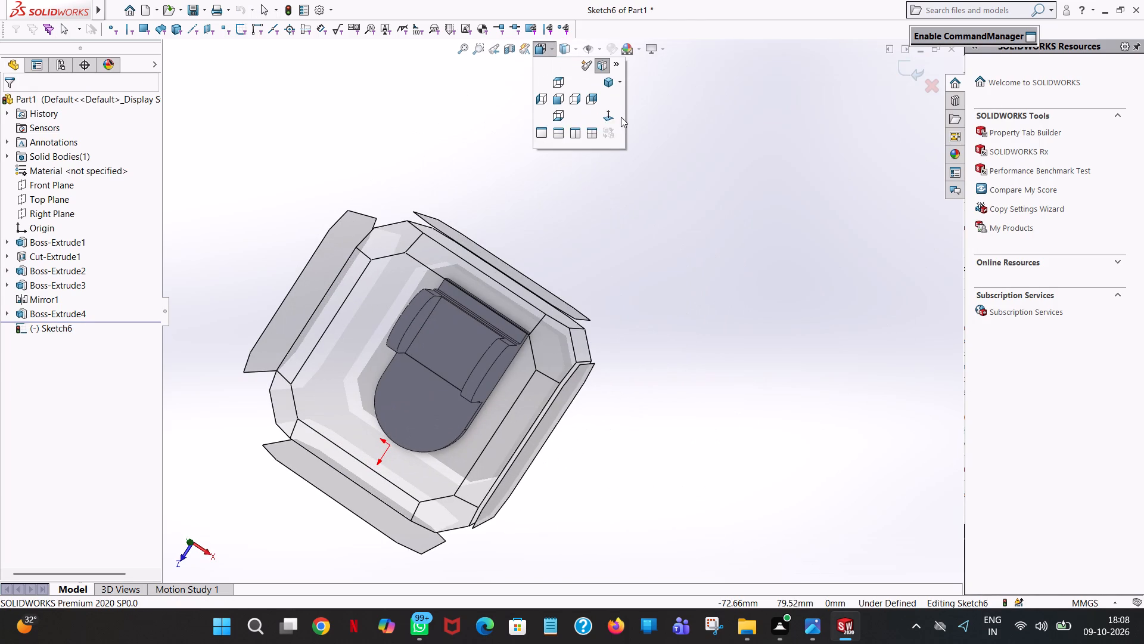
pyautogui.click(605, 117)
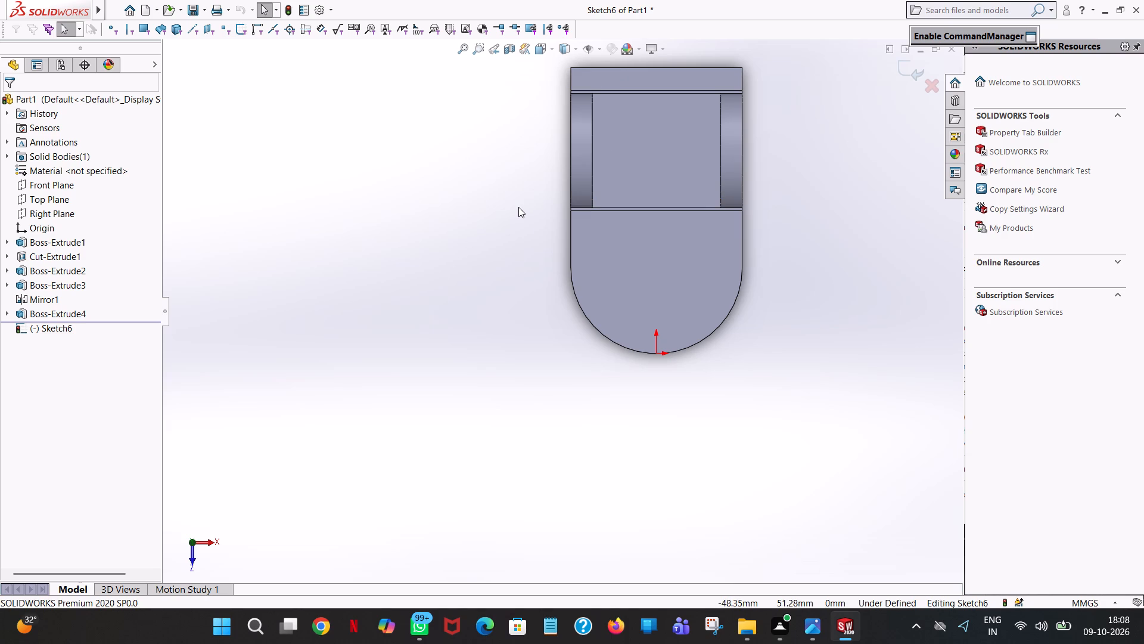
pyautogui.keyDown('ctrl'); pyautogui.moveTo(518, 207); pyautogui.dragTo(481, 311, button='middle'); pyautogui.keyUp('ctrl')
pyautogui.scroll(1, 481, 311)
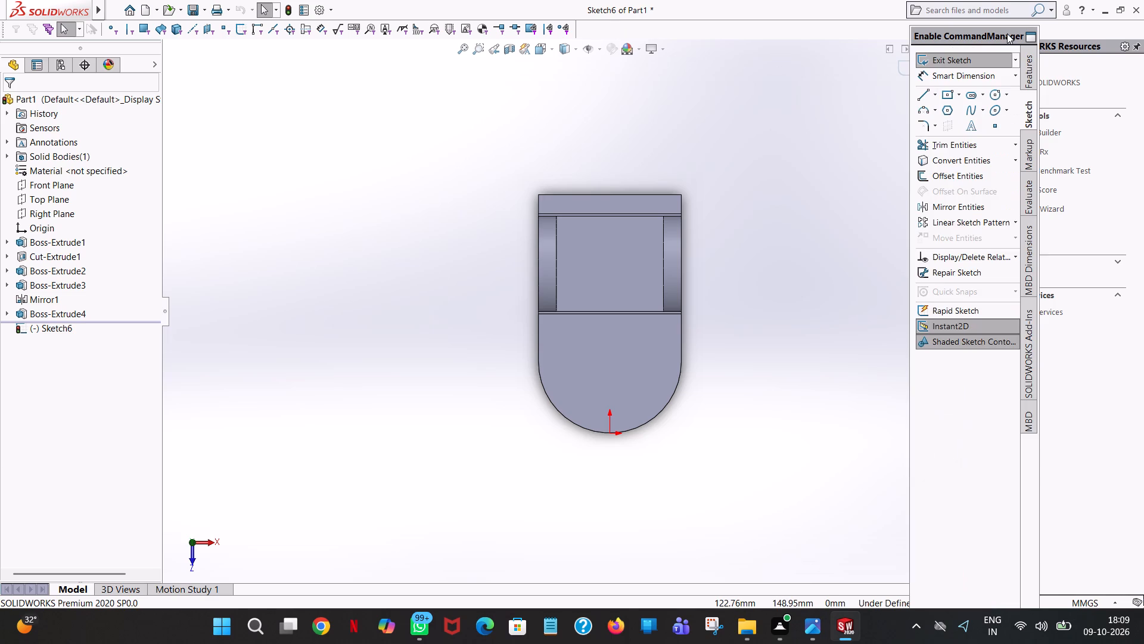
pyautogui.click(994, 92)
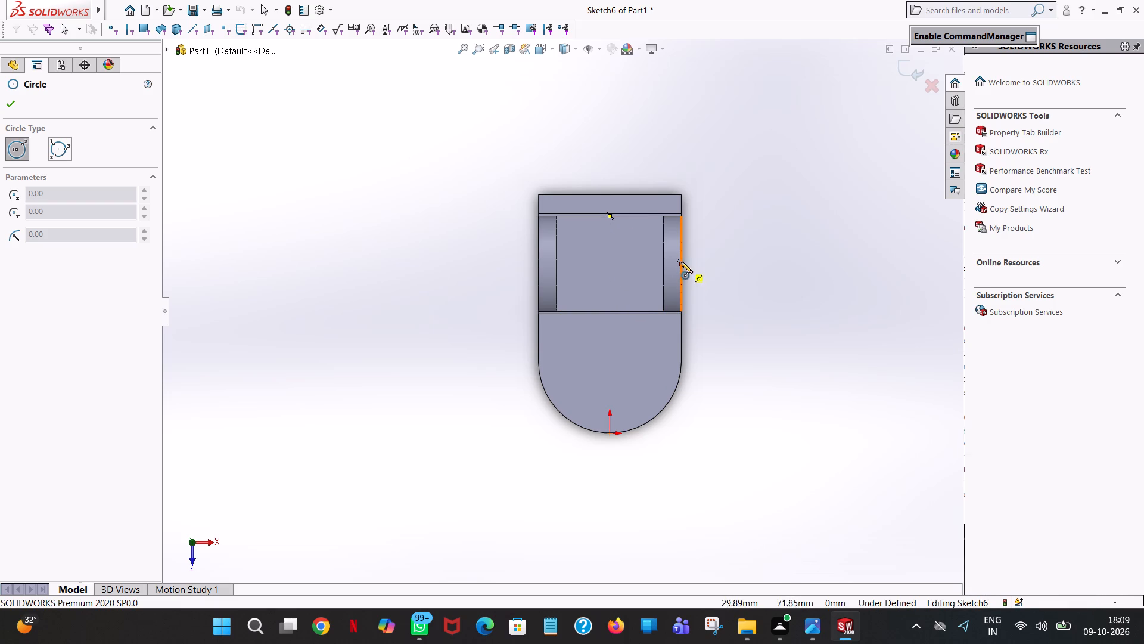
pyautogui.click(609, 264)
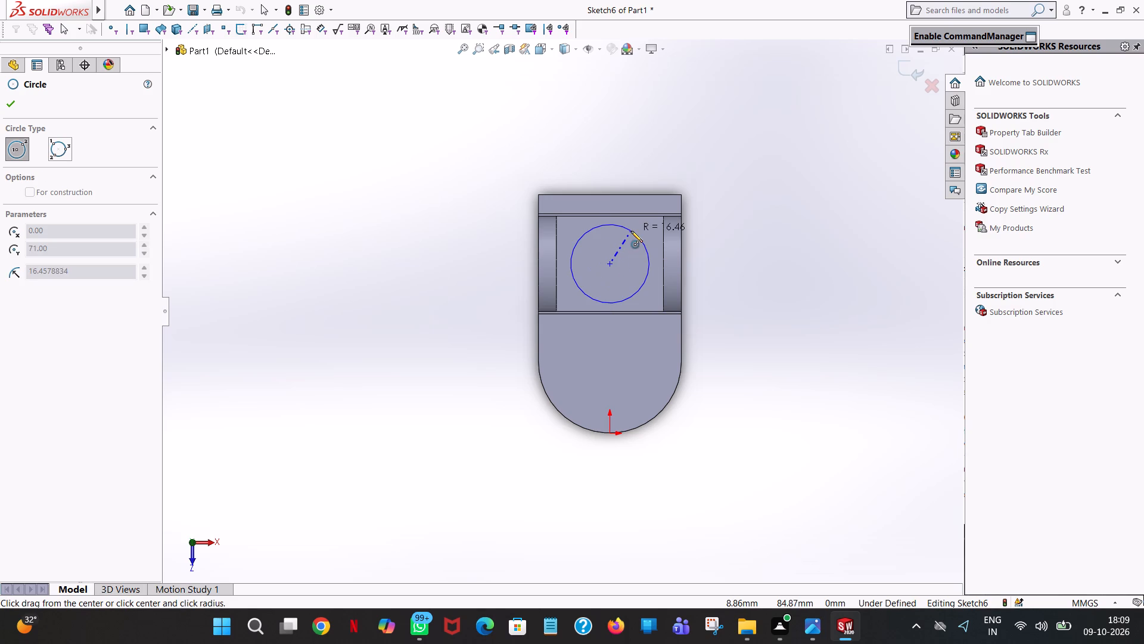
pyautogui.click(631, 231)
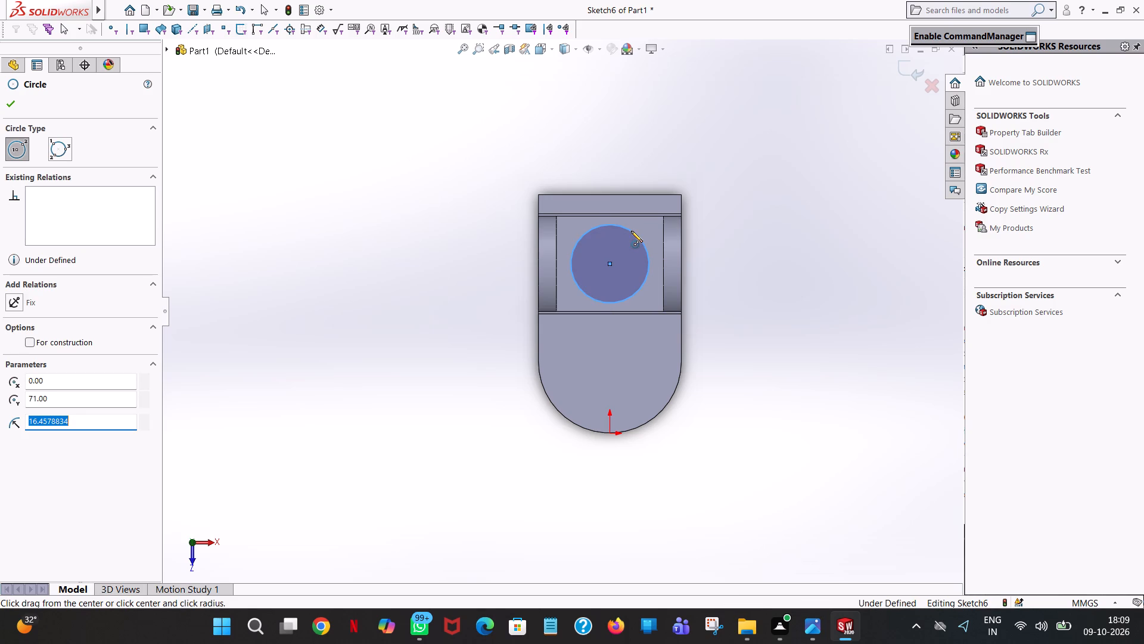
pyautogui.press('9')
pyautogui.press('Return')
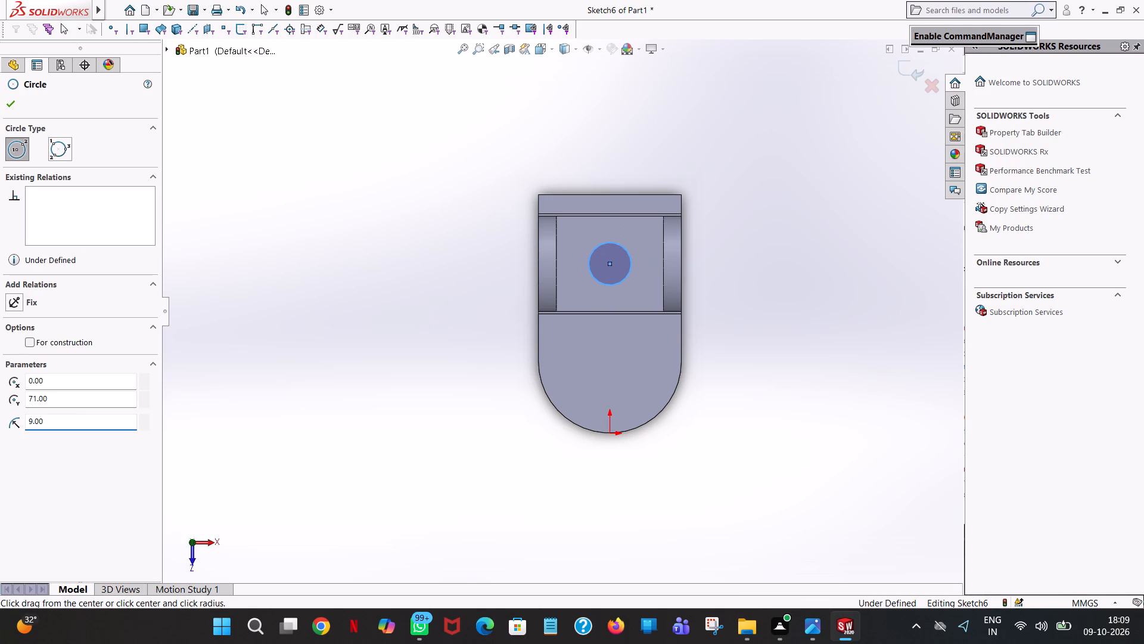
pyautogui.click(8, 110)
pyautogui.click(750, 393)
# Cut the circle downward through the boss, block and plate with a blind depth of 90.5 mm.
pyautogui.moveTo(746, 381); pyautogui.dragTo(768, 349, button='middle')
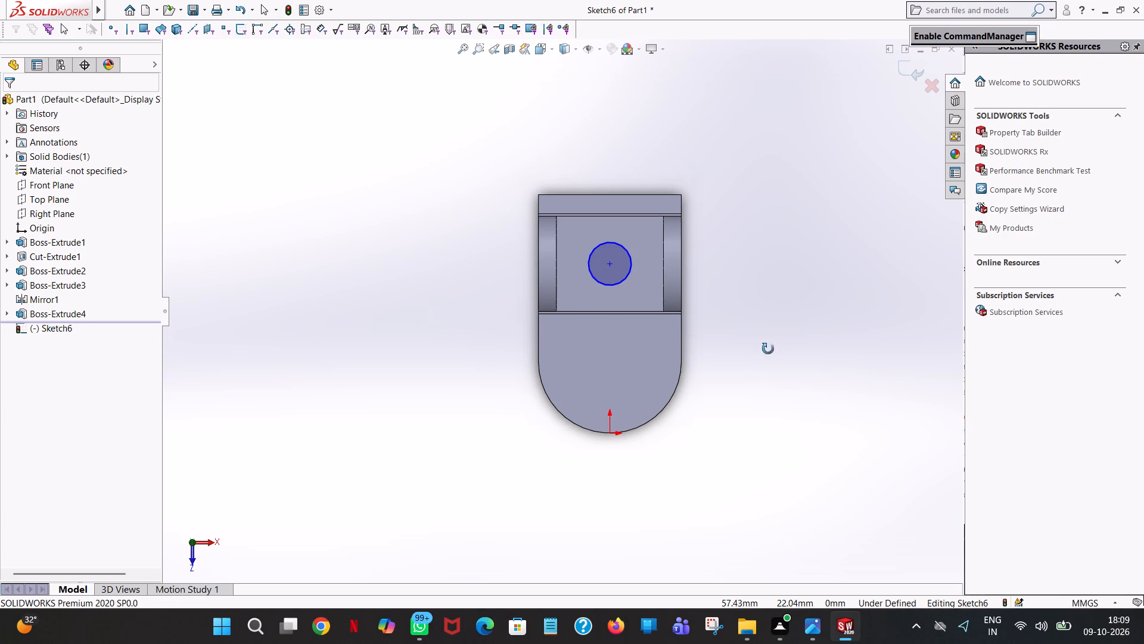
pyautogui.moveTo(768, 349); pyautogui.dragTo(850, 226, button='middle')
pyautogui.scroll(-1, 652, 271)
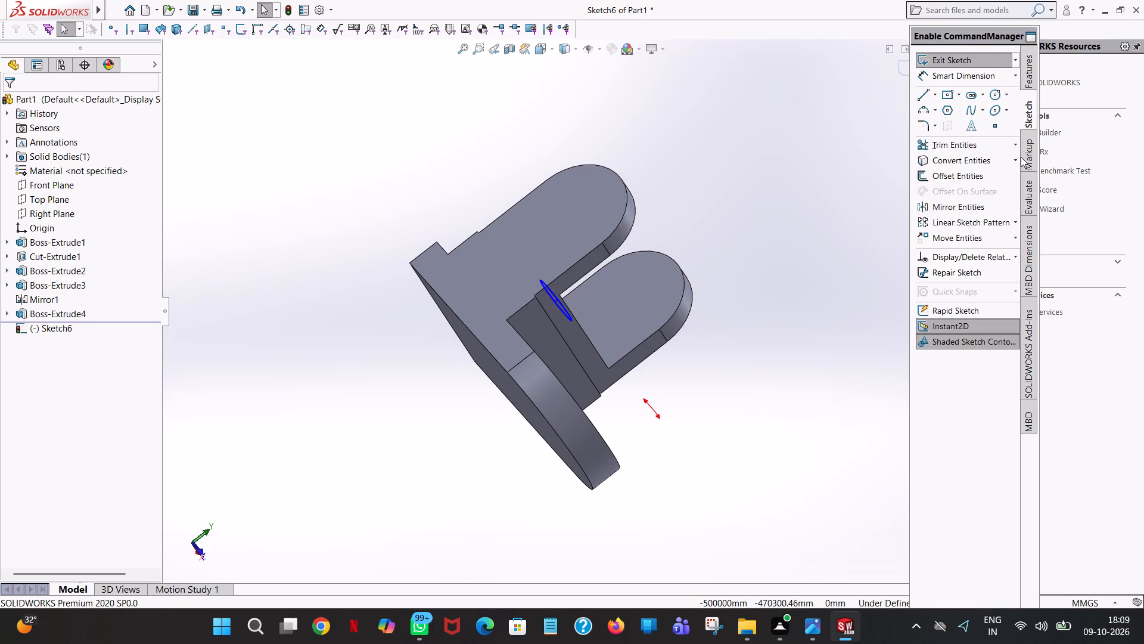
pyautogui.click(1033, 79)
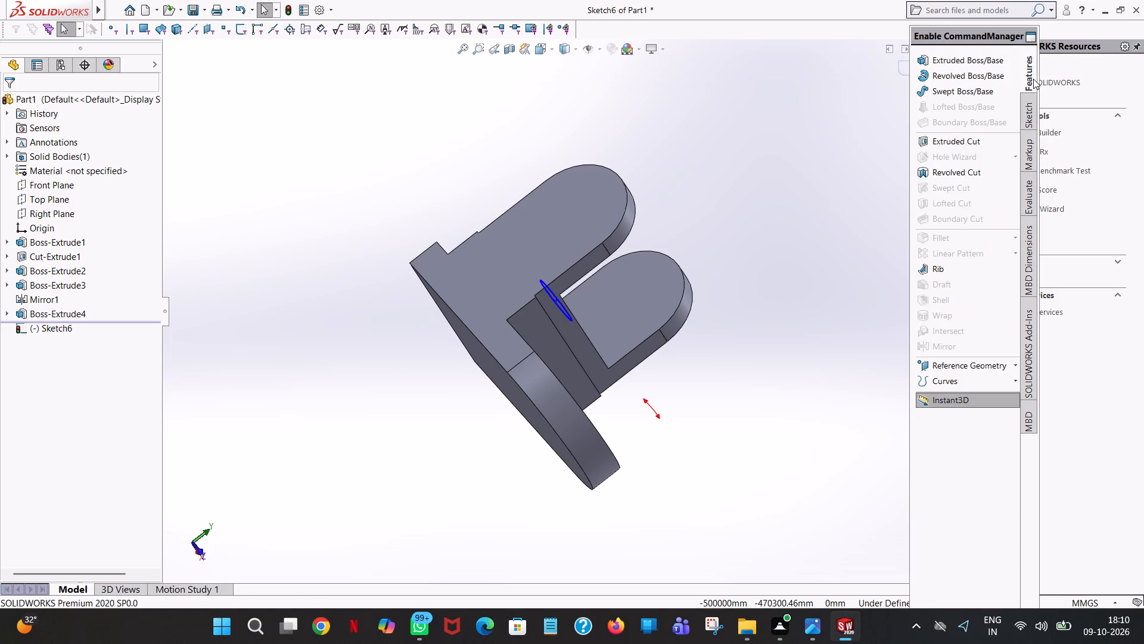
pyautogui.click(977, 147)
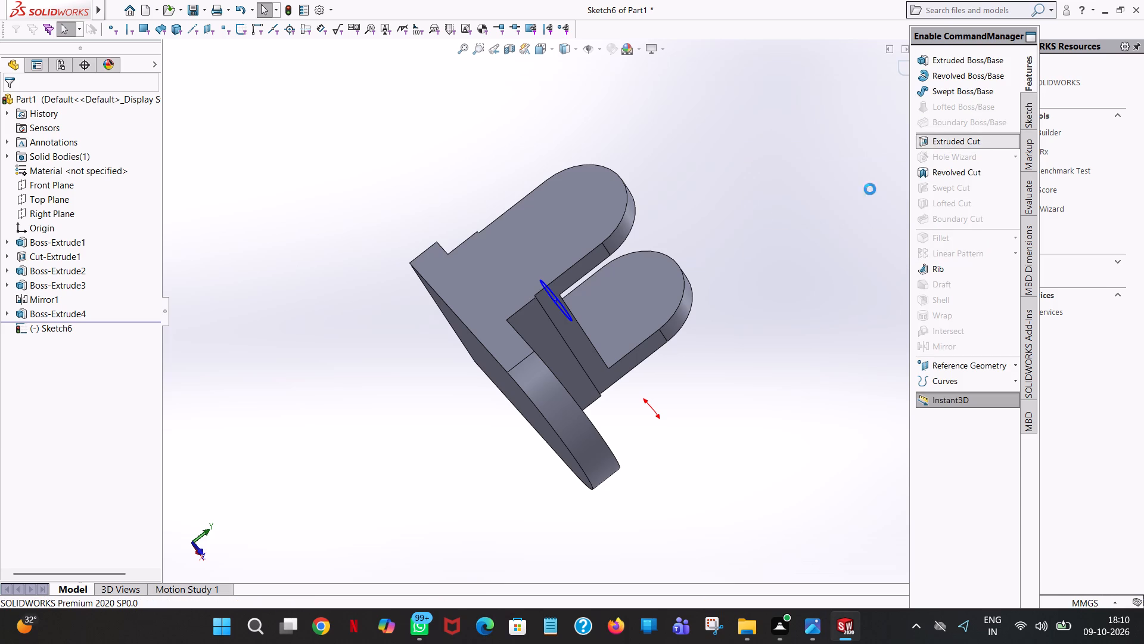
pyautogui.moveTo(765, 216); pyautogui.dragTo(698, 196, button='middle')
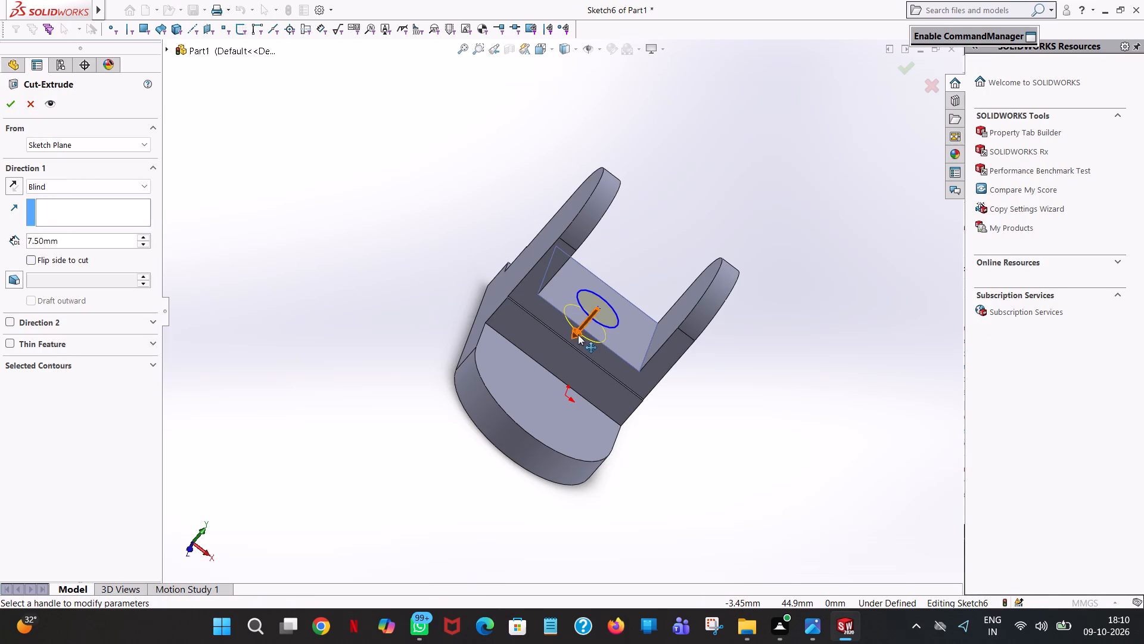
pyautogui.moveTo(578, 335); pyautogui.dragTo(419, 467)
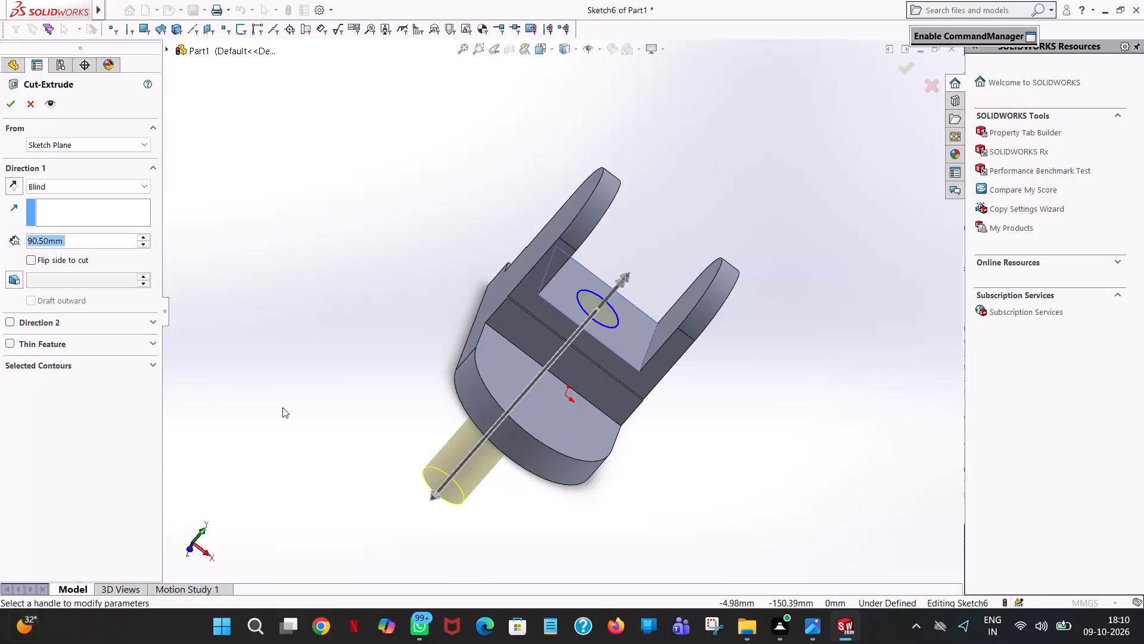
pyautogui.click(15, 107)
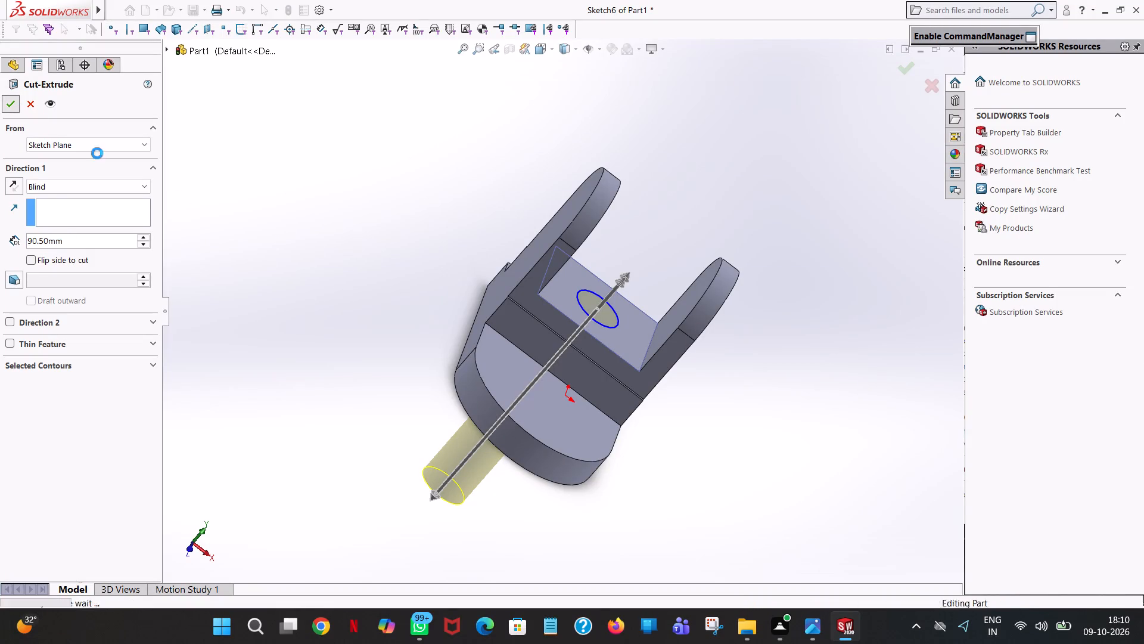
# Examine the hole between the uprights and the overall part from several angles.
pyautogui.click(355, 321)
pyautogui.scroll(1, 408, 288)
pyautogui.moveTo(409, 288); pyautogui.dragTo(409, 288, button='middle')
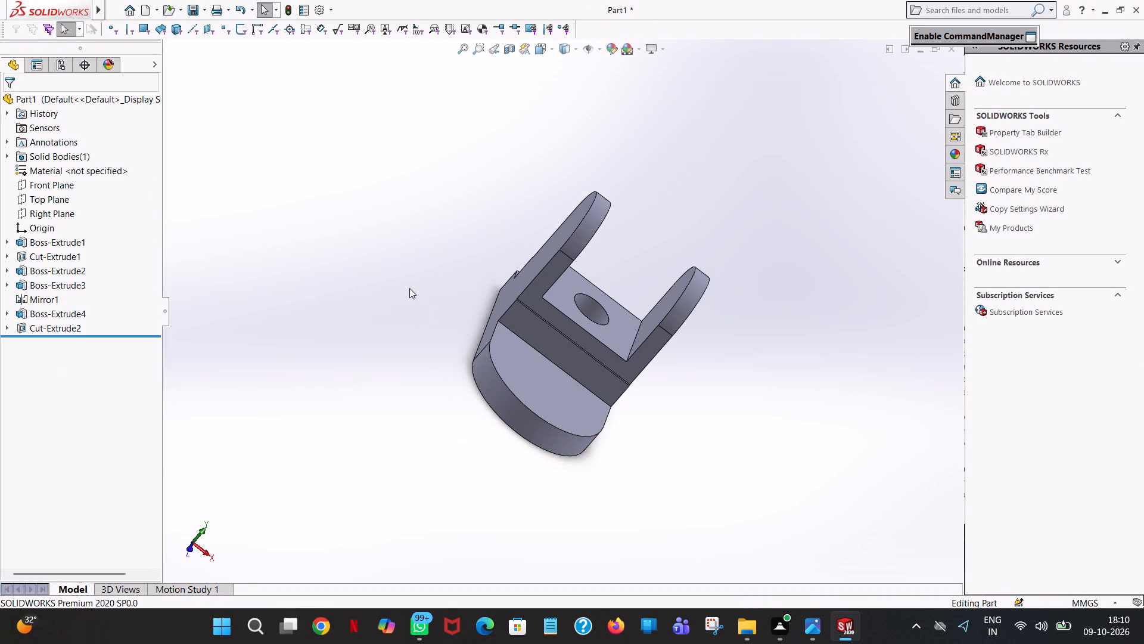
pyautogui.moveTo(409, 288); pyautogui.dragTo(448, 401, button='middle')
pyautogui.scroll(1, 499, 239)
pyautogui.scroll(-1, 511, 339)
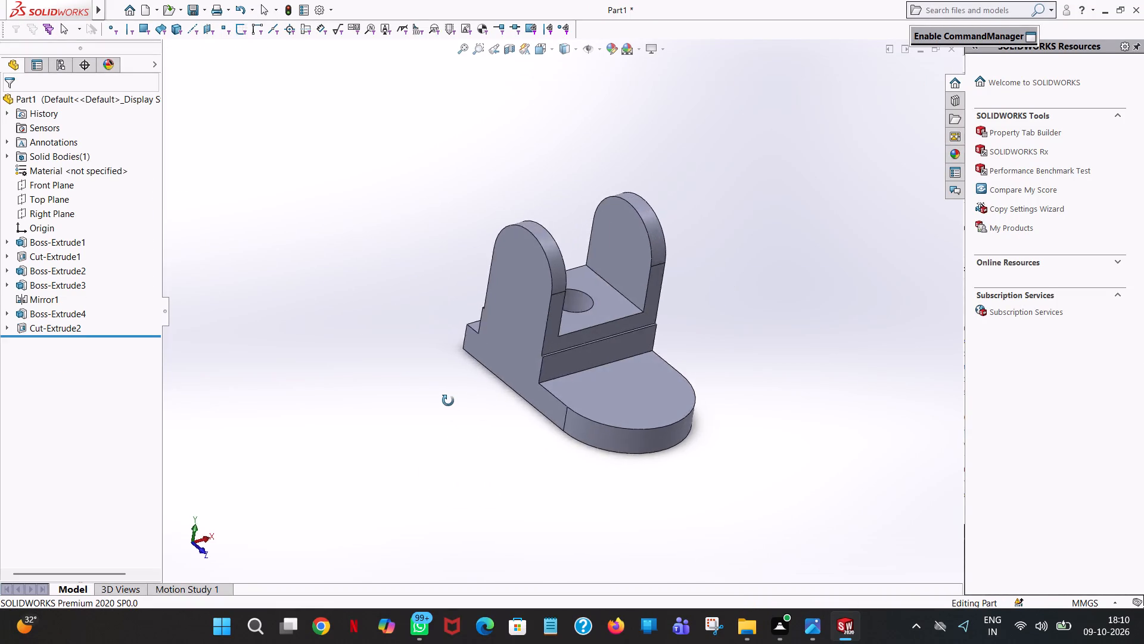
pyautogui.moveTo(448, 401); pyautogui.dragTo(403, 377, button='middle')
pyautogui.scroll(2, 403, 377)
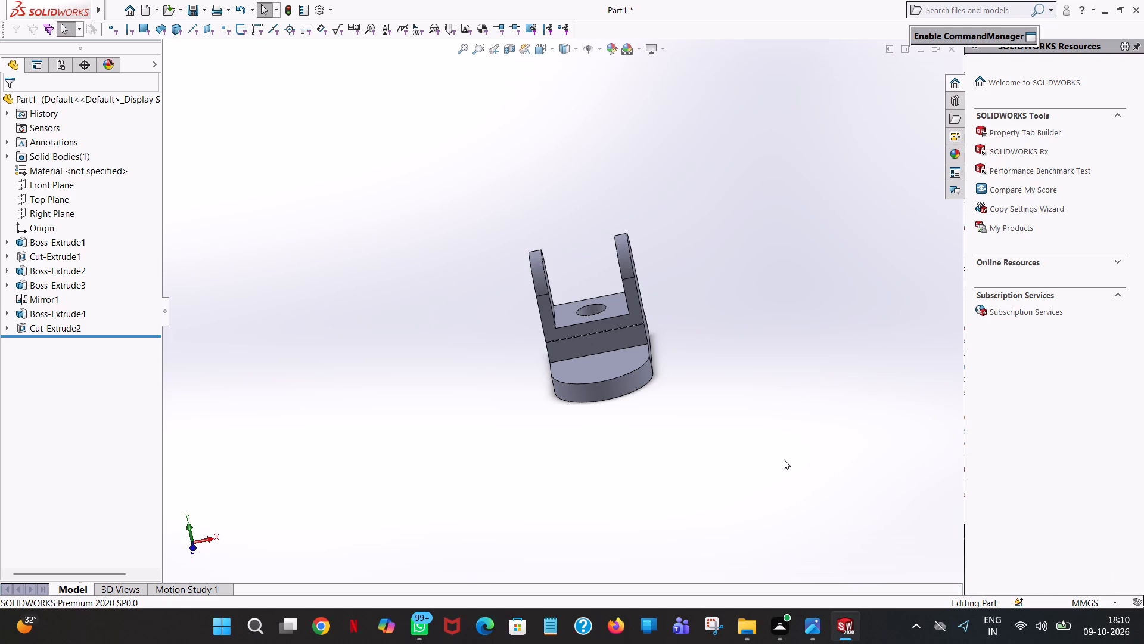
pyautogui.moveTo(784, 459); pyautogui.dragTo(858, 411, button='middle')
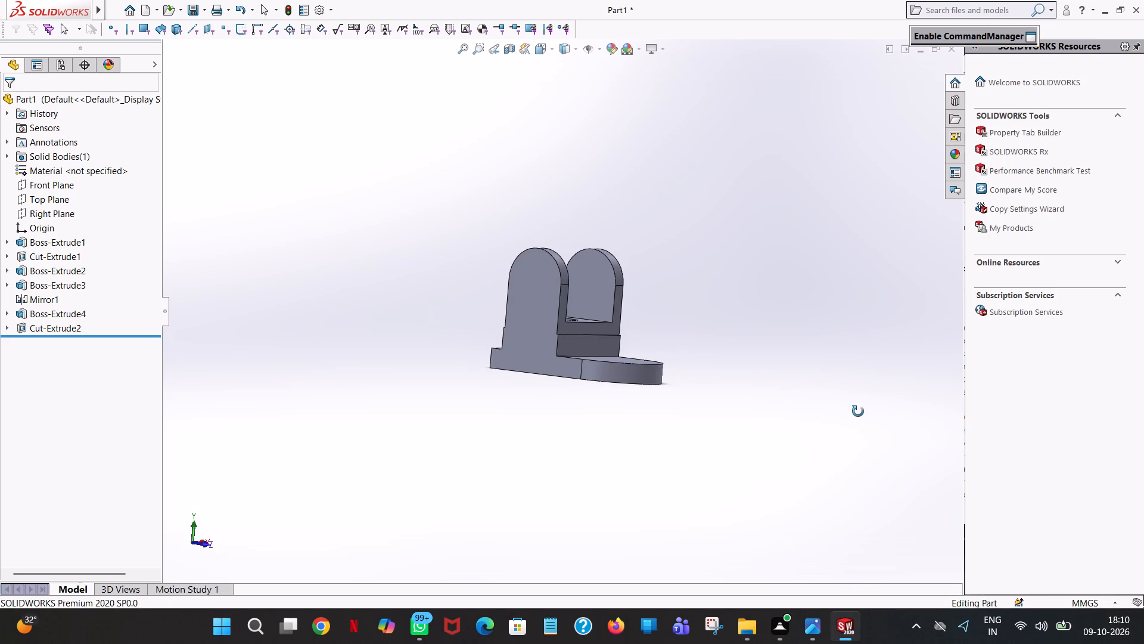
pyautogui.moveTo(858, 411); pyautogui.dragTo(767, 429, button='middle')
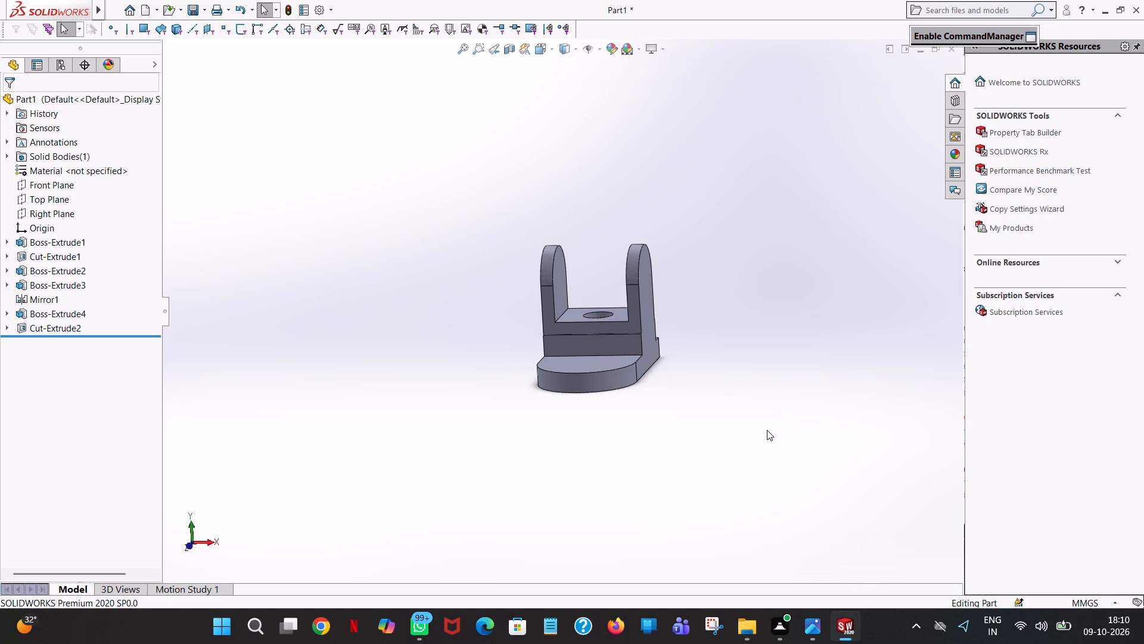
pyautogui.scroll(-3, 620, 405)
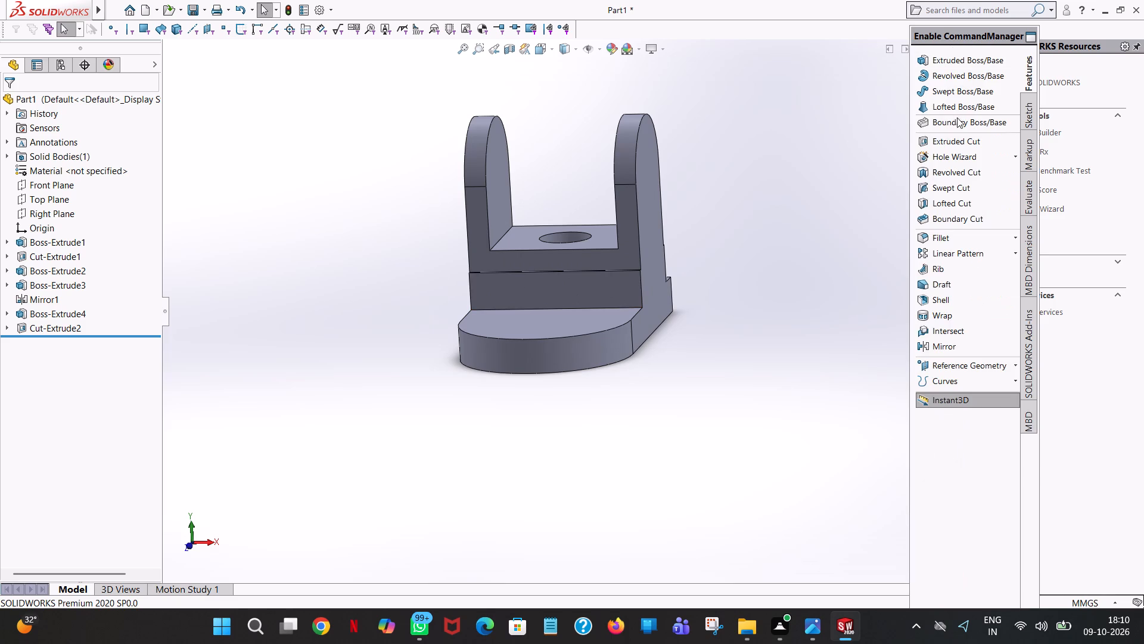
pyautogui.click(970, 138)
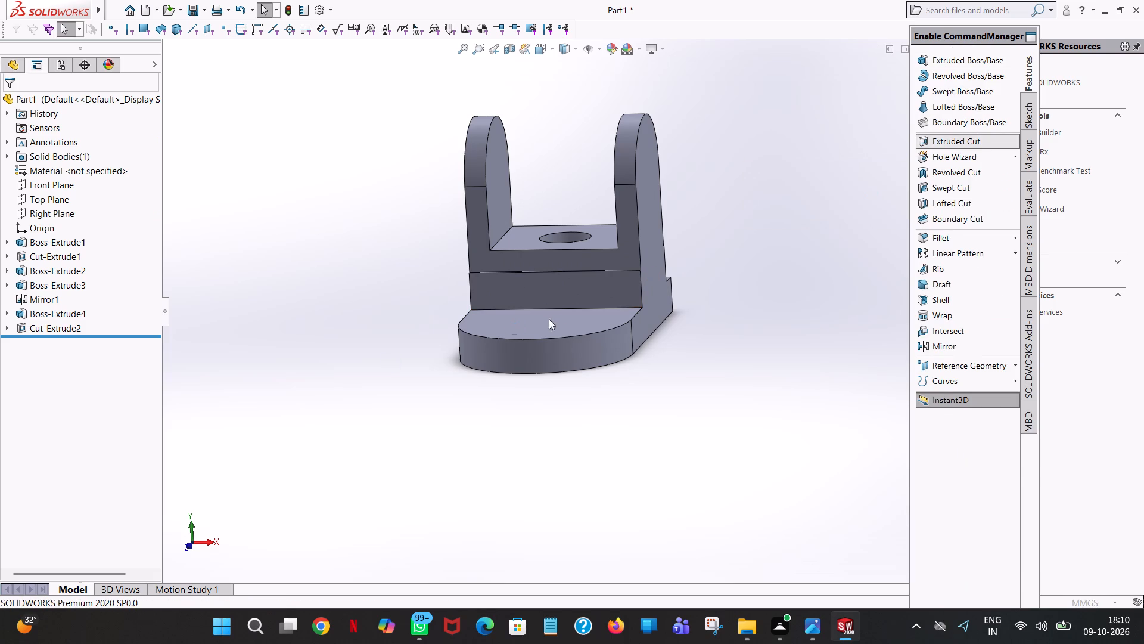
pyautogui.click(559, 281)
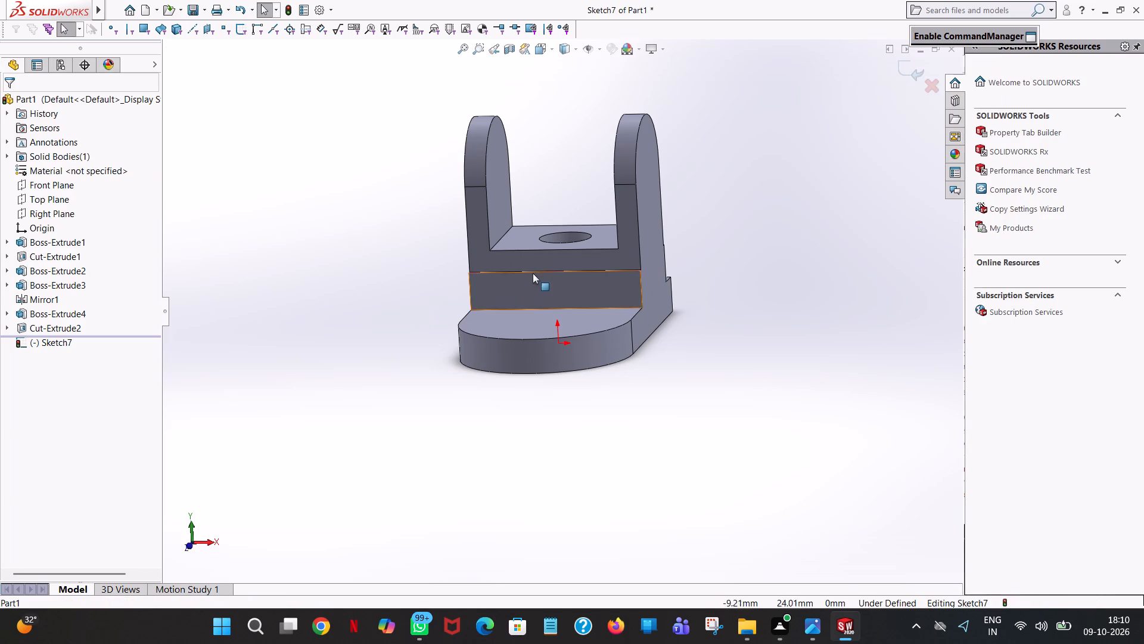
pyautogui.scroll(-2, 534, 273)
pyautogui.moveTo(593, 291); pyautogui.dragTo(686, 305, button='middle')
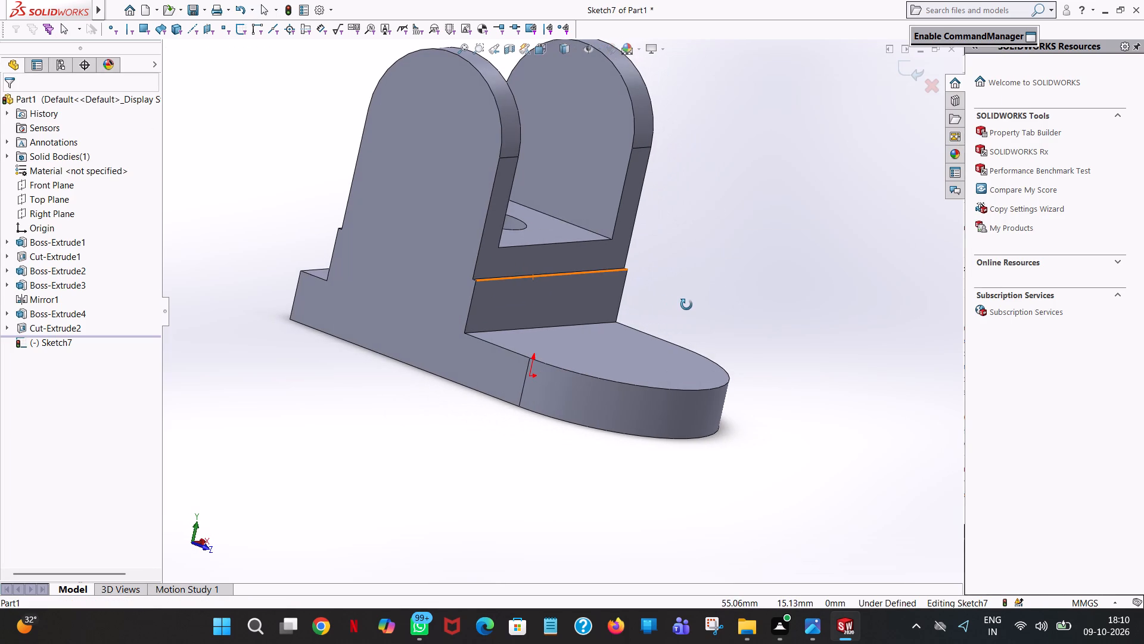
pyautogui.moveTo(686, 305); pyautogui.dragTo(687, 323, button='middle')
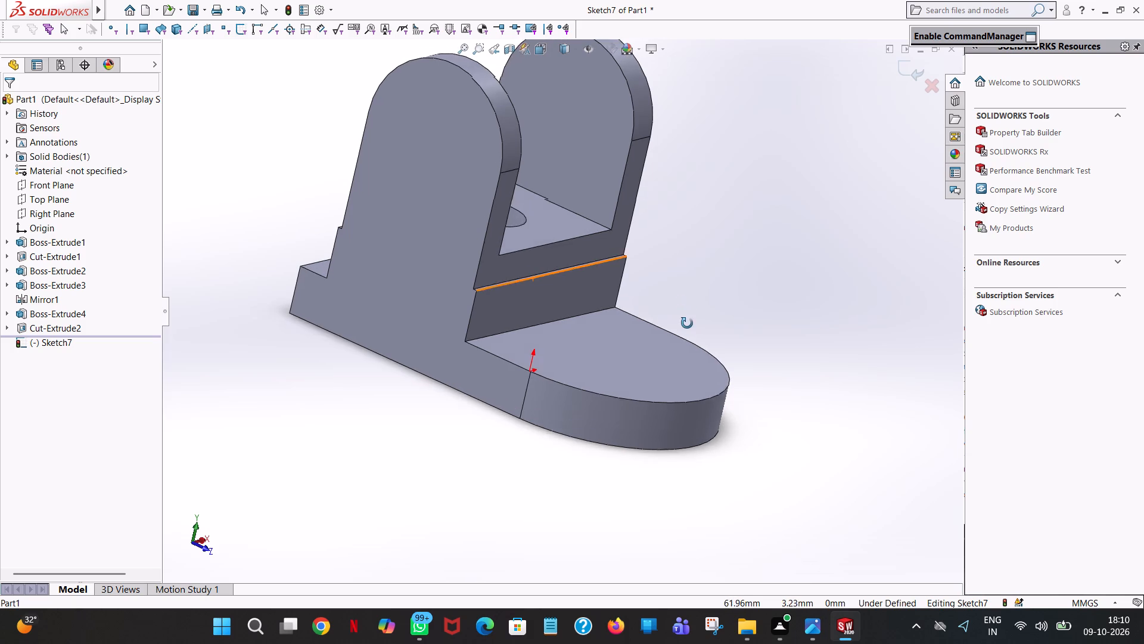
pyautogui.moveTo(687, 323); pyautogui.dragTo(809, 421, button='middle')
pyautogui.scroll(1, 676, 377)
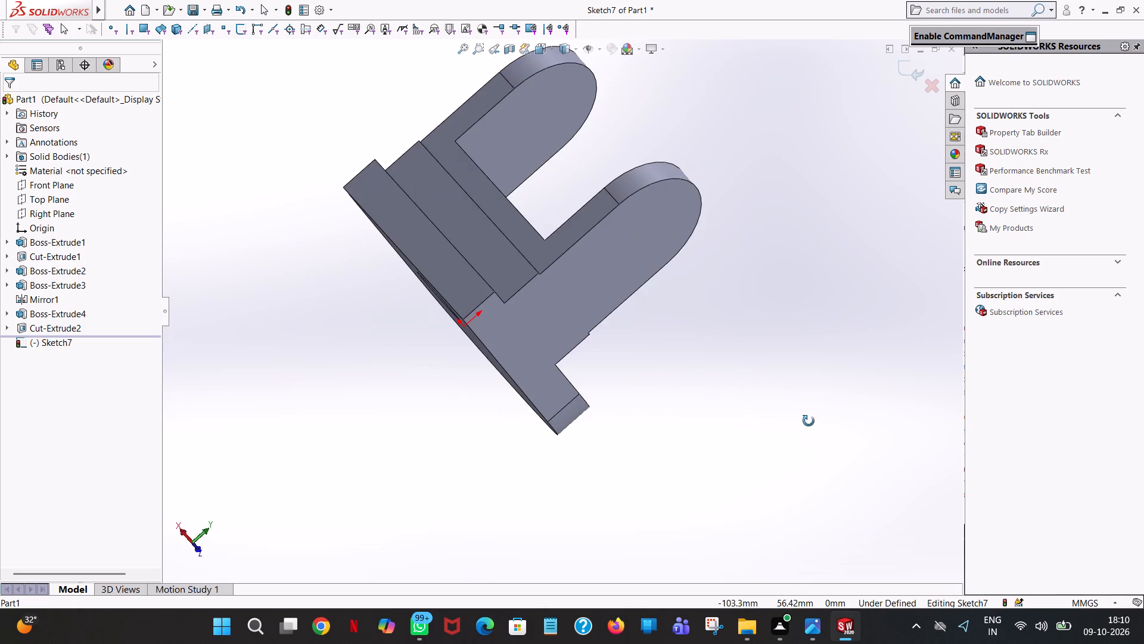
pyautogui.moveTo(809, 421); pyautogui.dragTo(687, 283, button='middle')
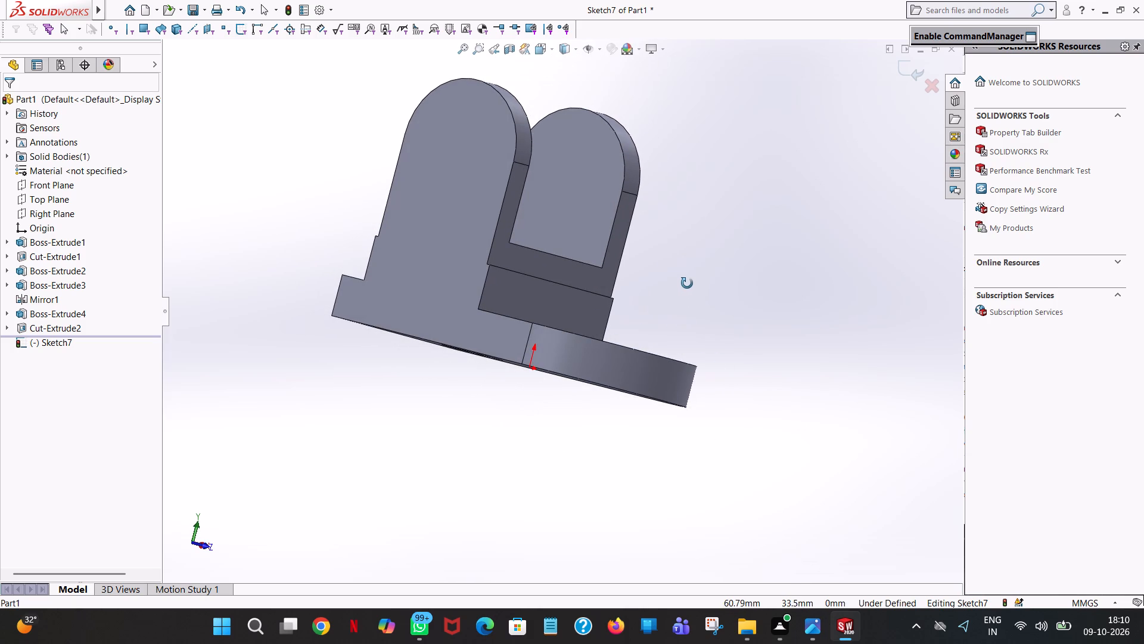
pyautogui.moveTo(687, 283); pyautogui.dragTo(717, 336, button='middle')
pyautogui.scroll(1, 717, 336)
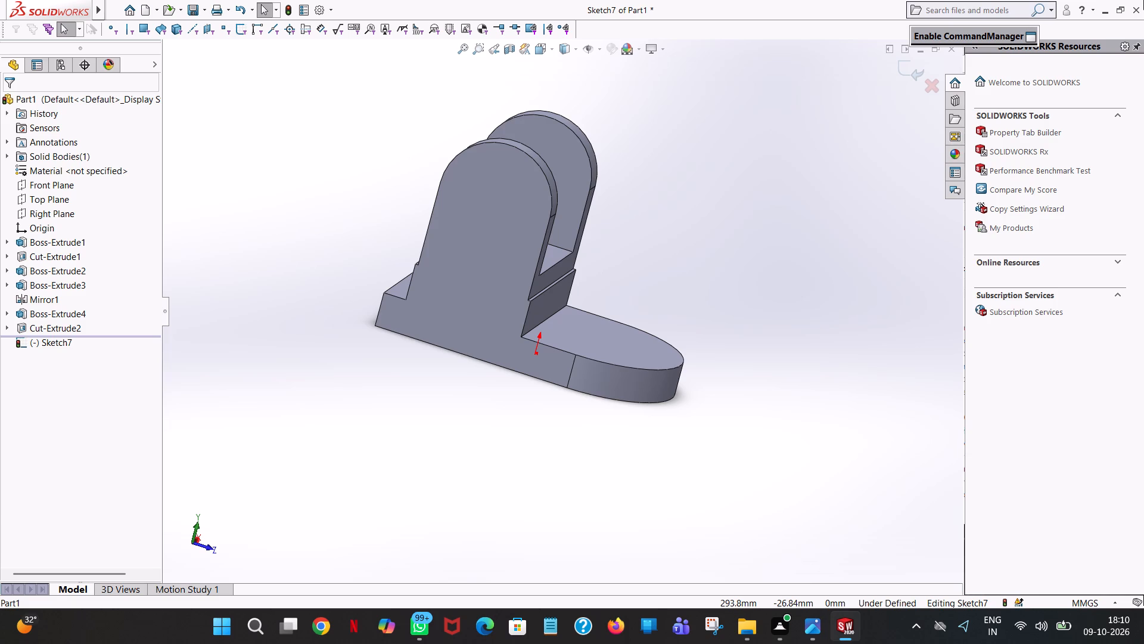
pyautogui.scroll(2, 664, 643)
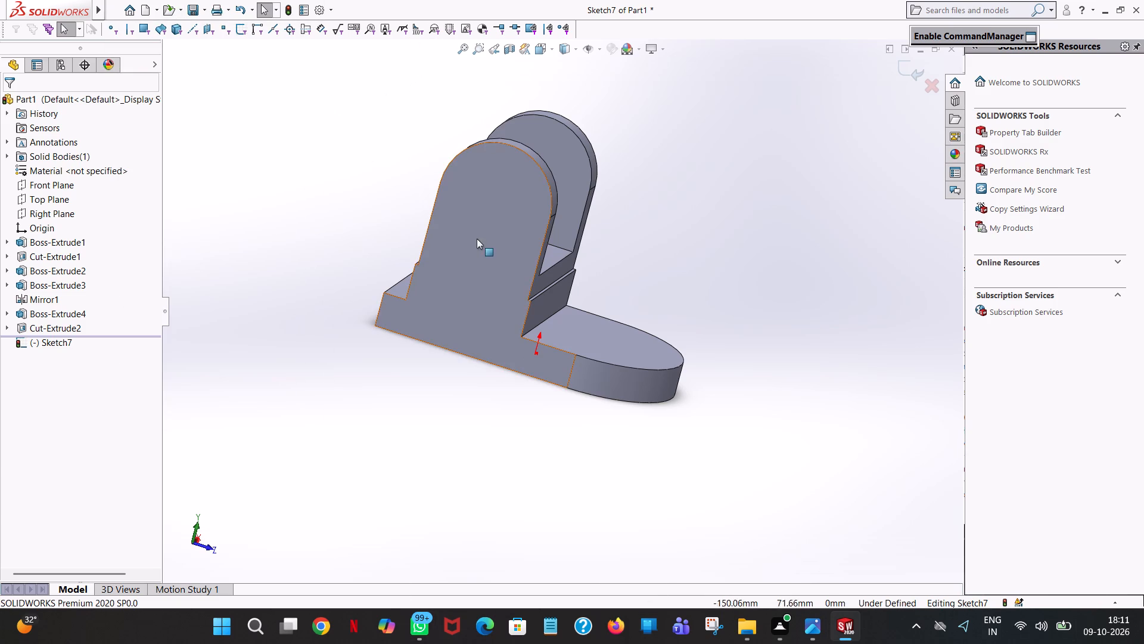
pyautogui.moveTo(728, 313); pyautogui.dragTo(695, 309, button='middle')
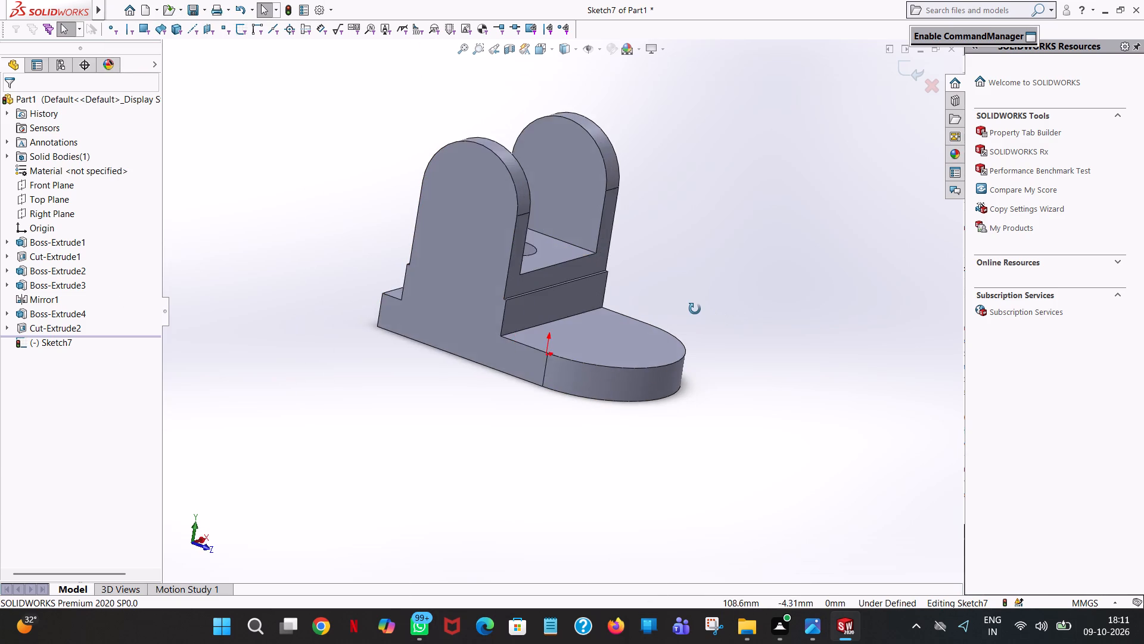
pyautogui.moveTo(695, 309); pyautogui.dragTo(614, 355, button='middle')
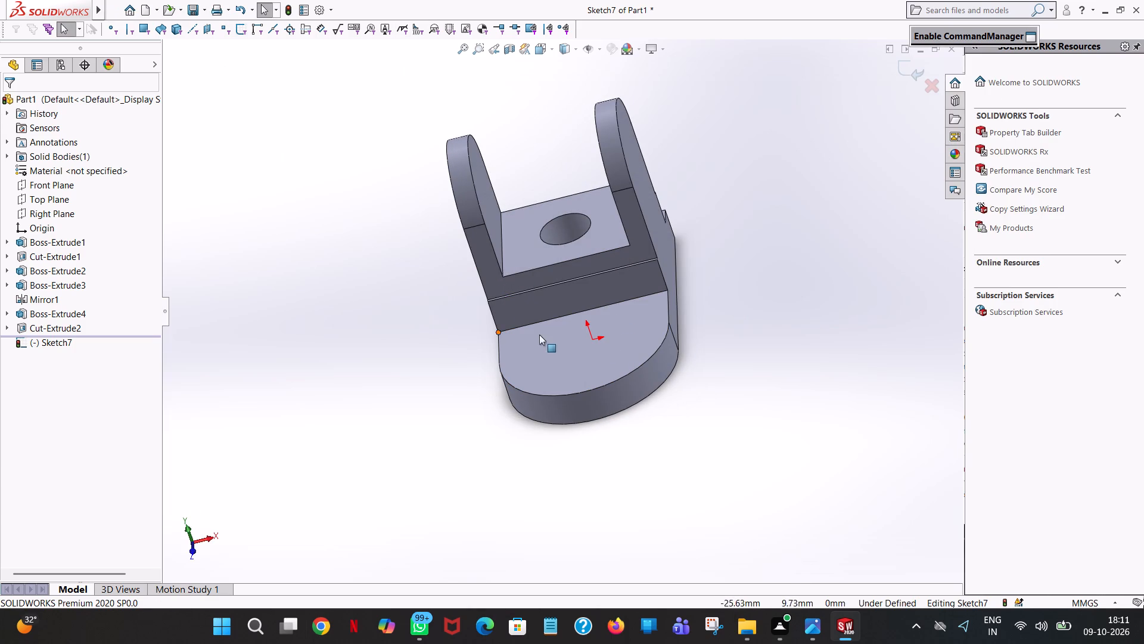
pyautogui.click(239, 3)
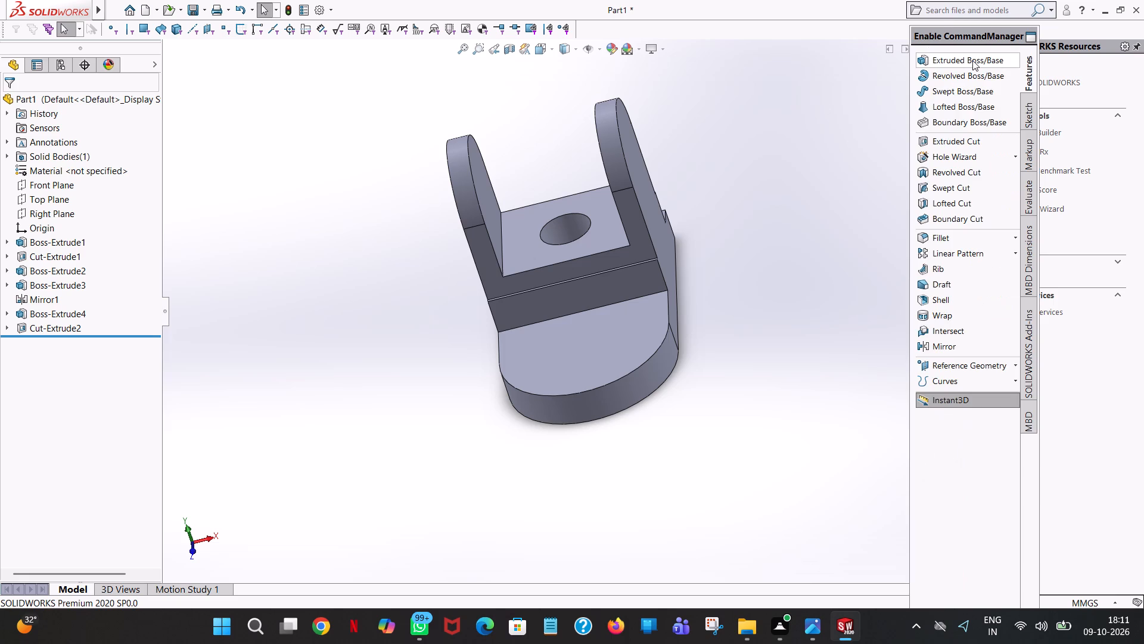
# For an extruded boss, sketch a 12 mm wide, 13 mm high rectangle on the part's side face, above the plate and against the raised block's rounded-end side.
pyautogui.click(972, 60)
pyautogui.scroll(1, 814, 215)
pyautogui.moveTo(798, 213); pyautogui.dragTo(711, 280, button='middle')
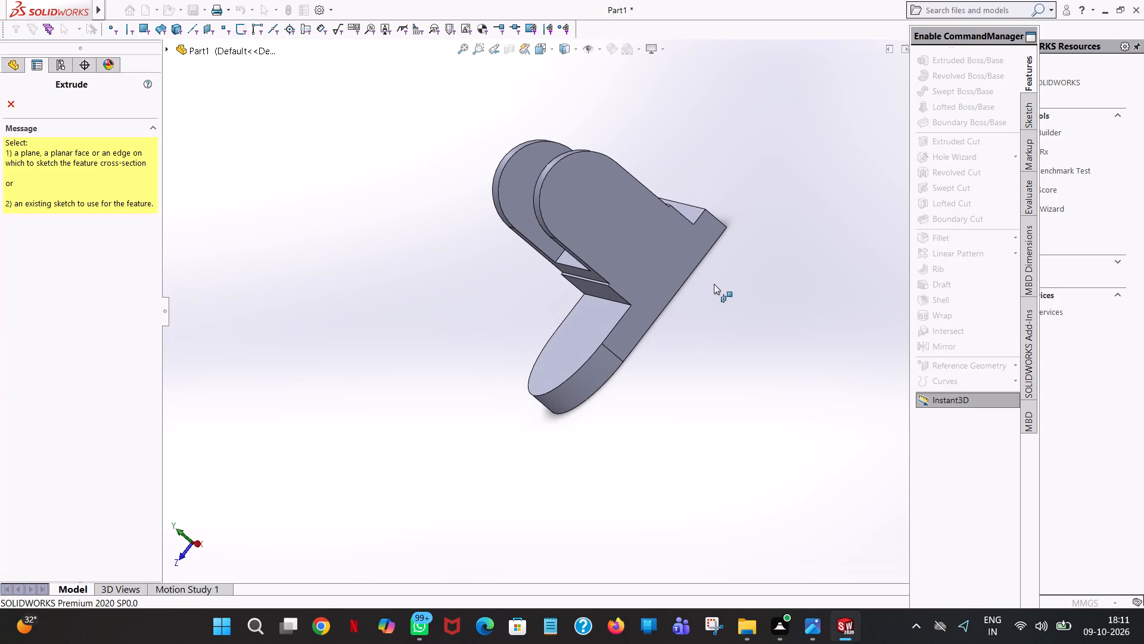
pyautogui.click(646, 287)
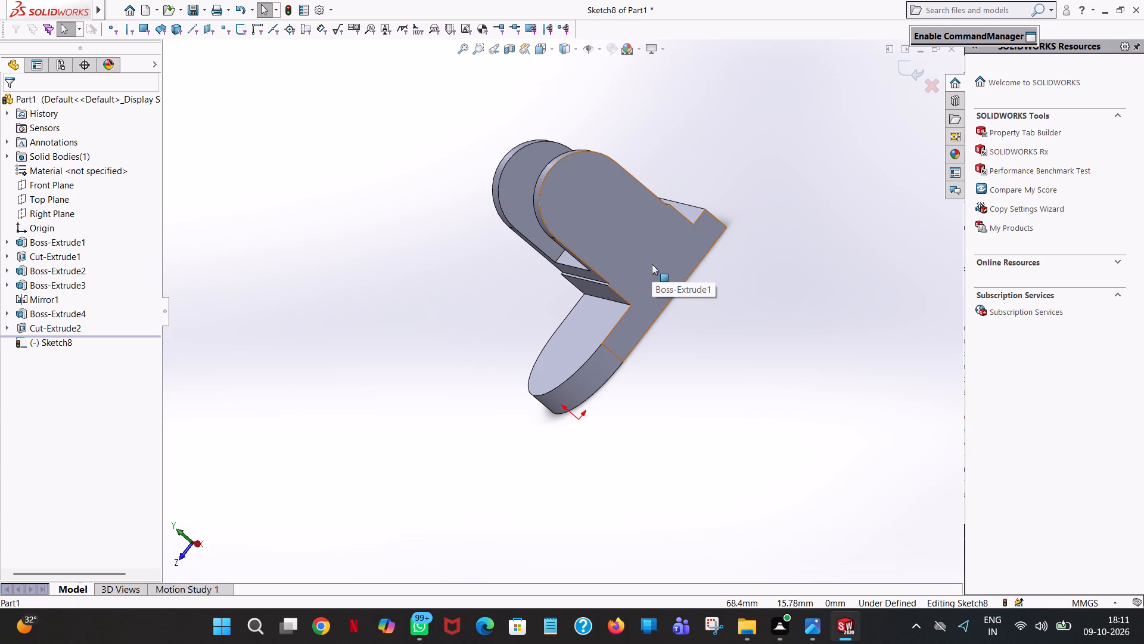
pyautogui.press('space')
pyautogui.click(149, 92)
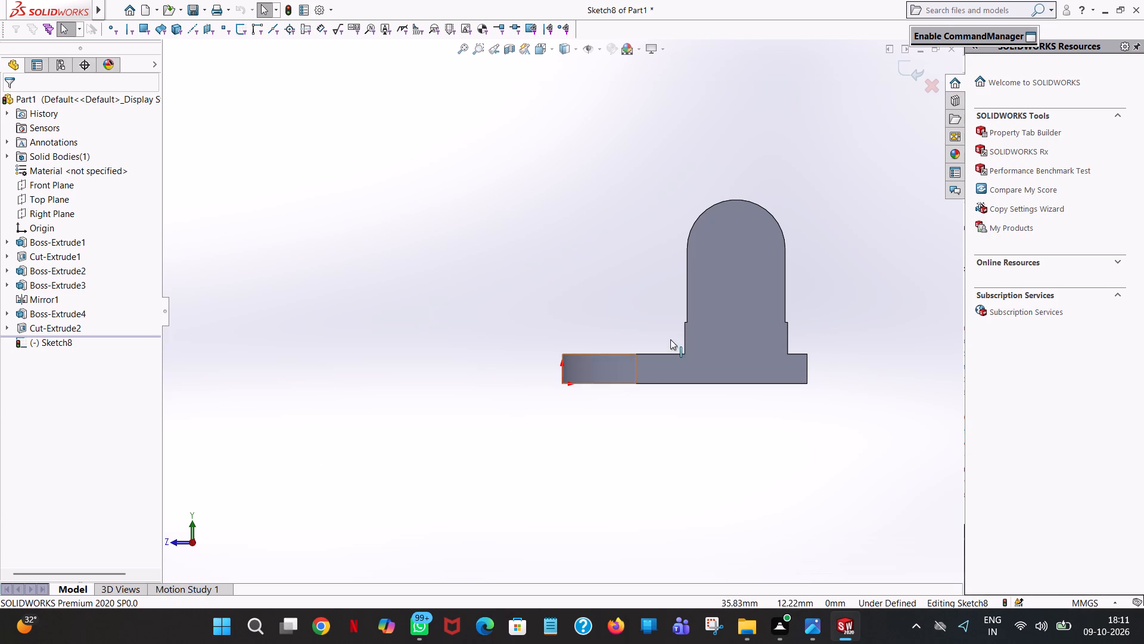
pyautogui.scroll(-2, 697, 323)
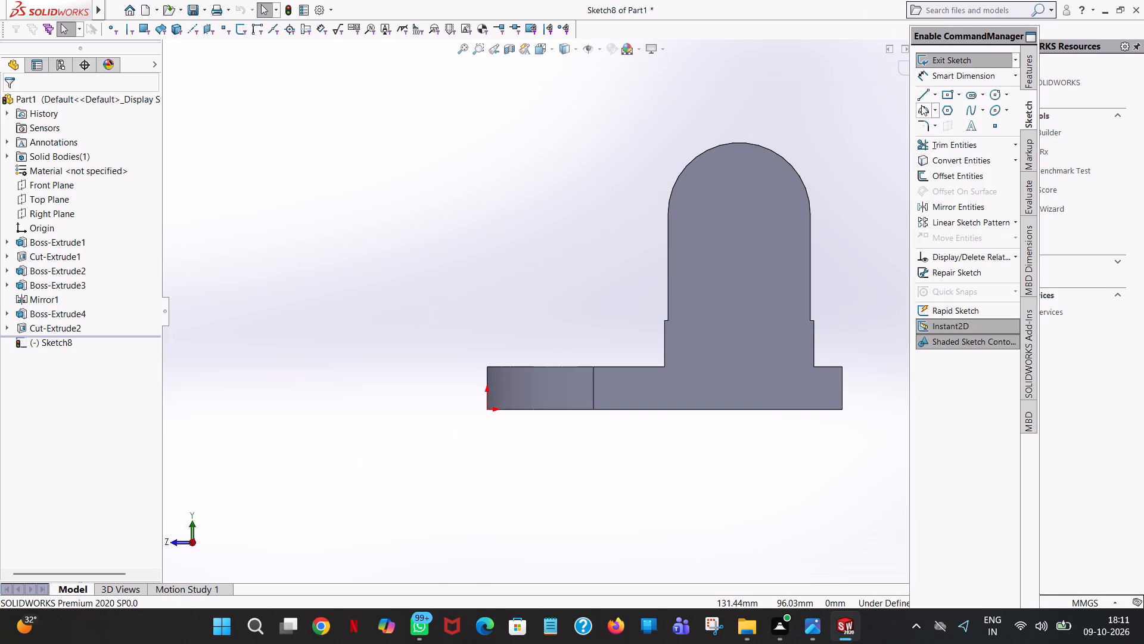
pyautogui.click(919, 102)
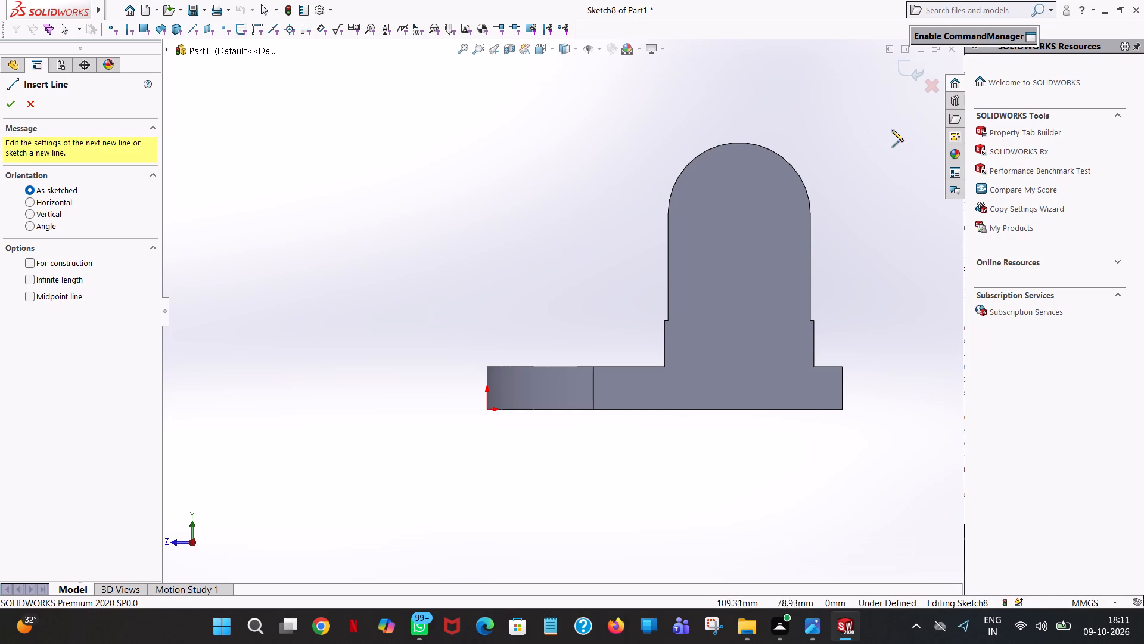
pyautogui.click(663, 366)
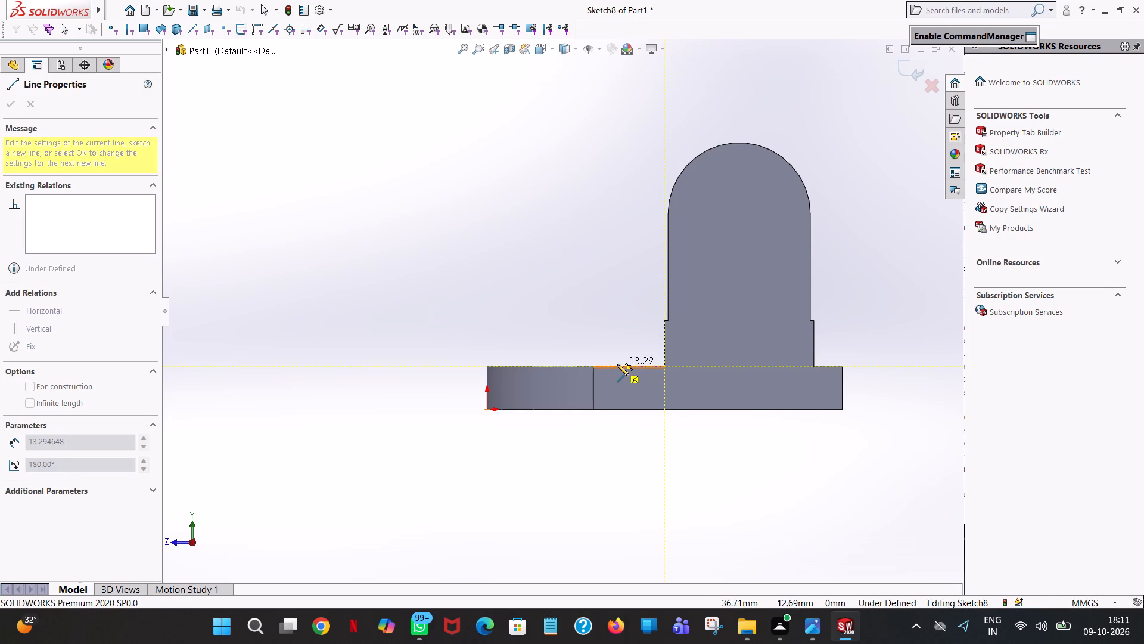
pyautogui.click(617, 364)
pyautogui.write('12')
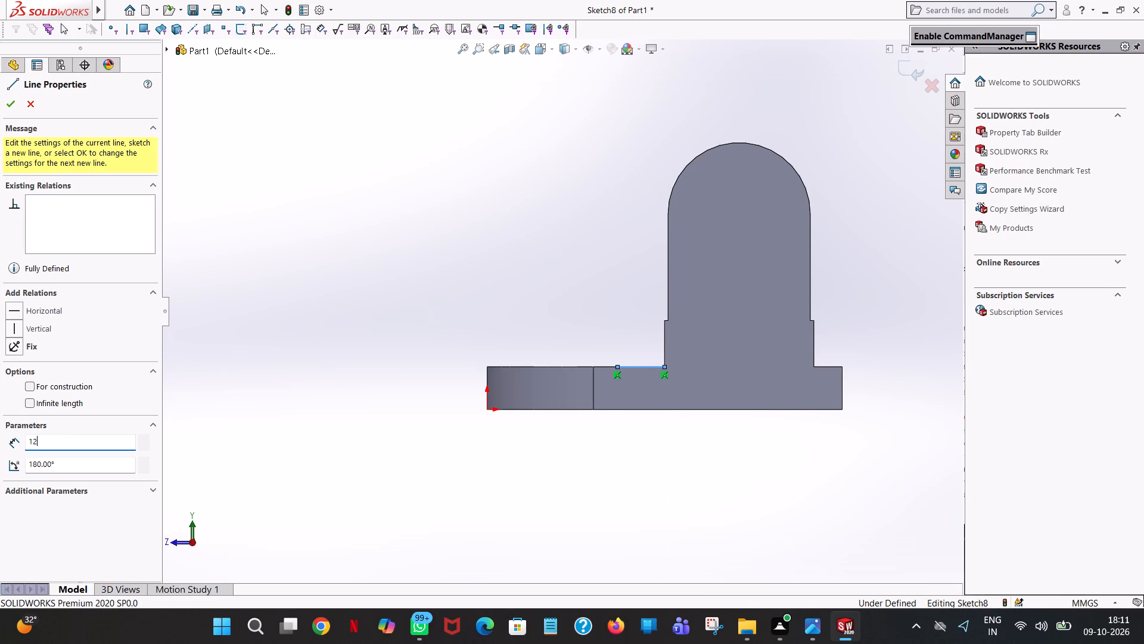
pyautogui.press('Return')
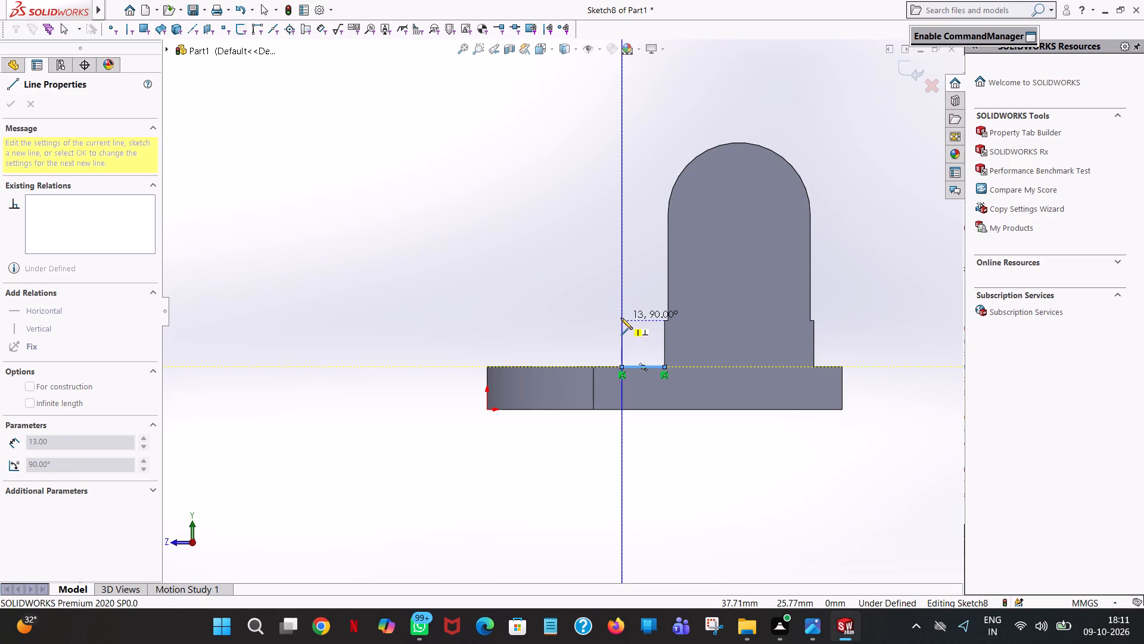
pyautogui.click(621, 318)
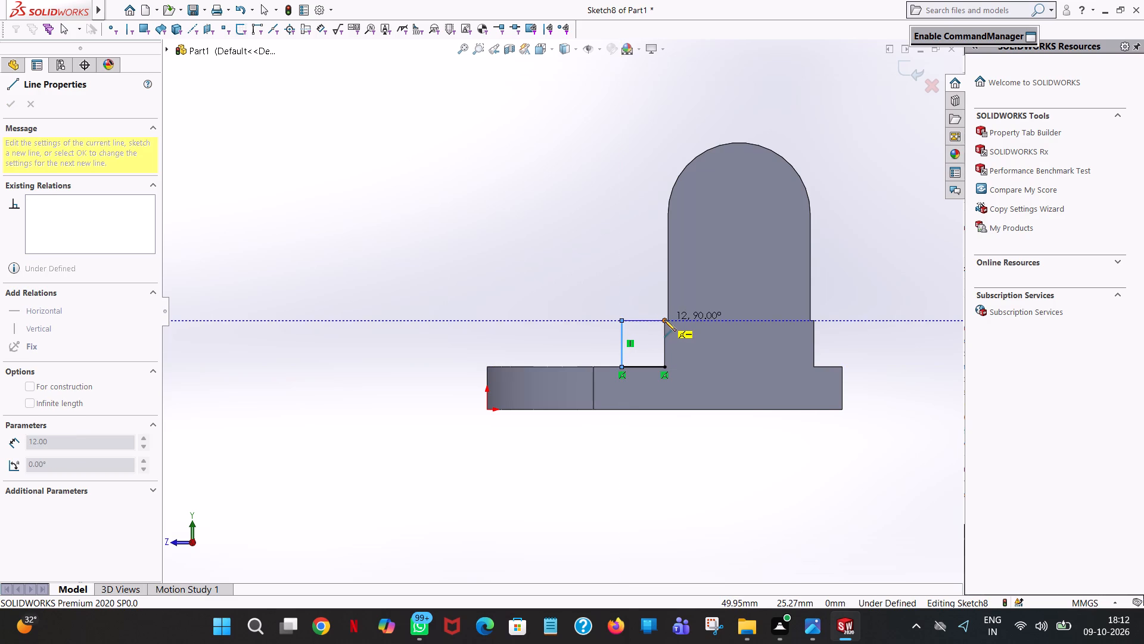
pyautogui.click(664, 320)
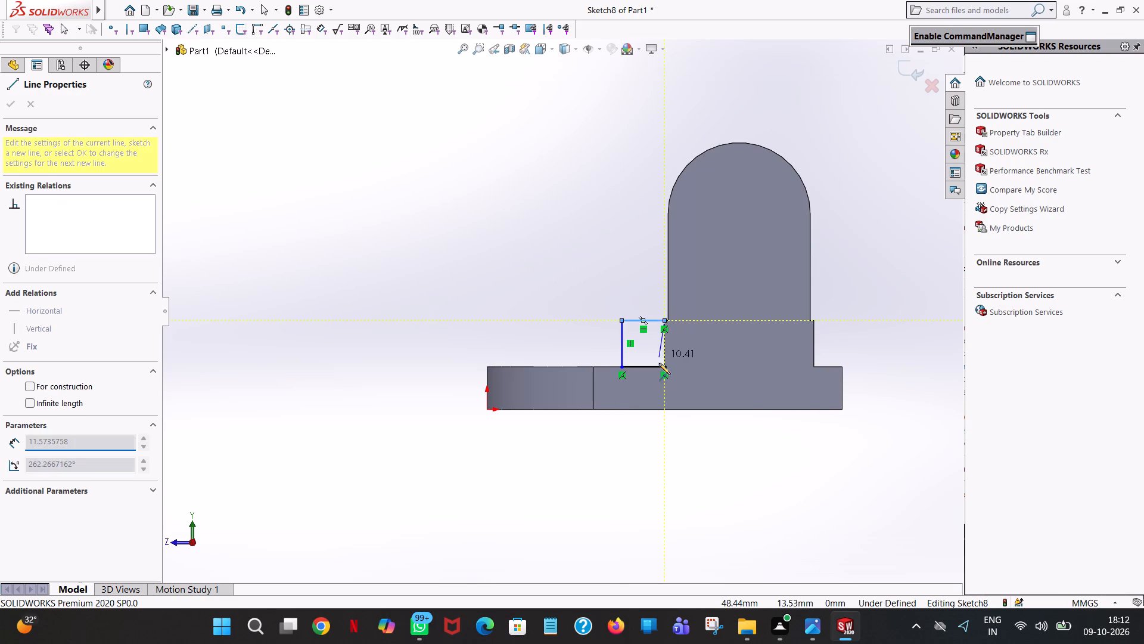
pyautogui.click(664, 368)
pyautogui.rightClick(664, 368)
pyautogui.click(692, 373)
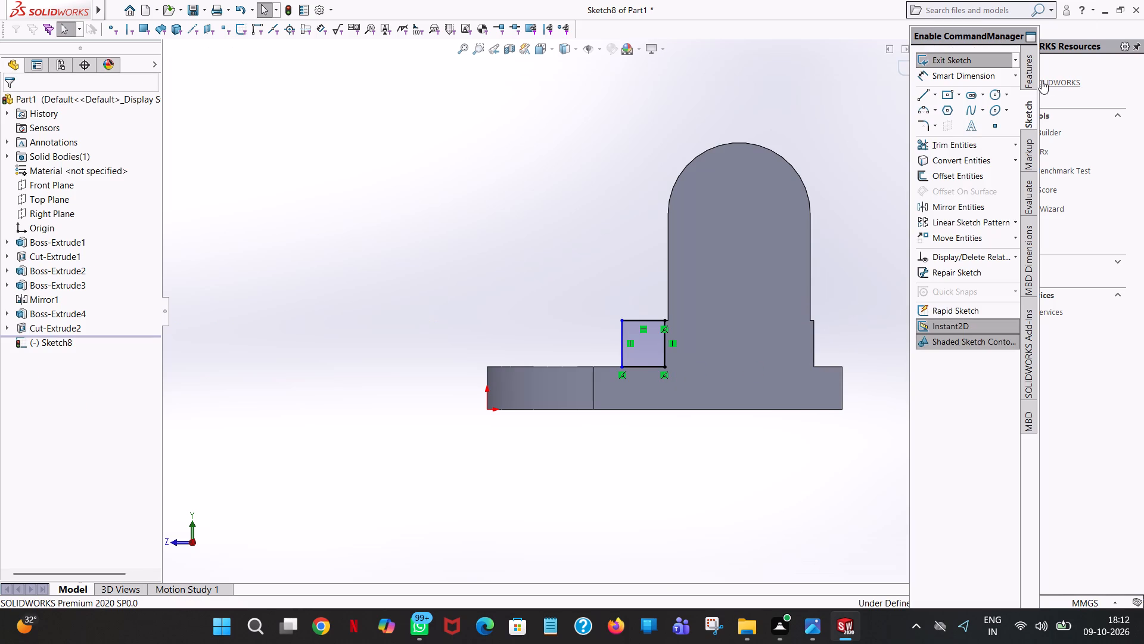
# Extrude the rectangle as a merged boss in the reversed direction across the plate, with a blind depth of 60 mm.
pyautogui.click(1032, 72)
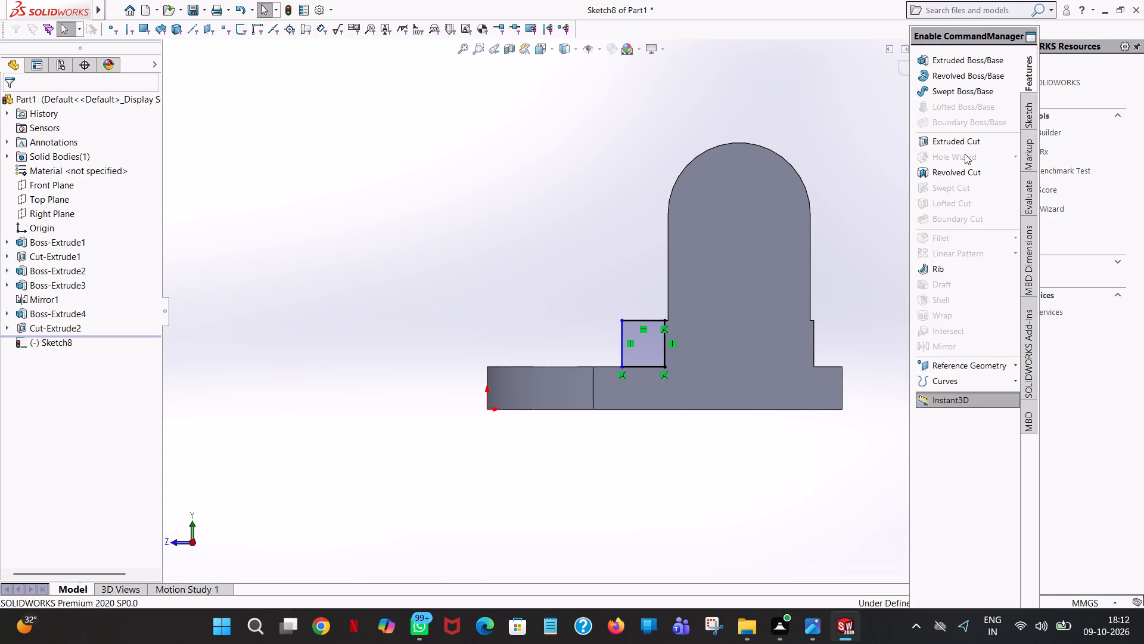
pyautogui.click(974, 58)
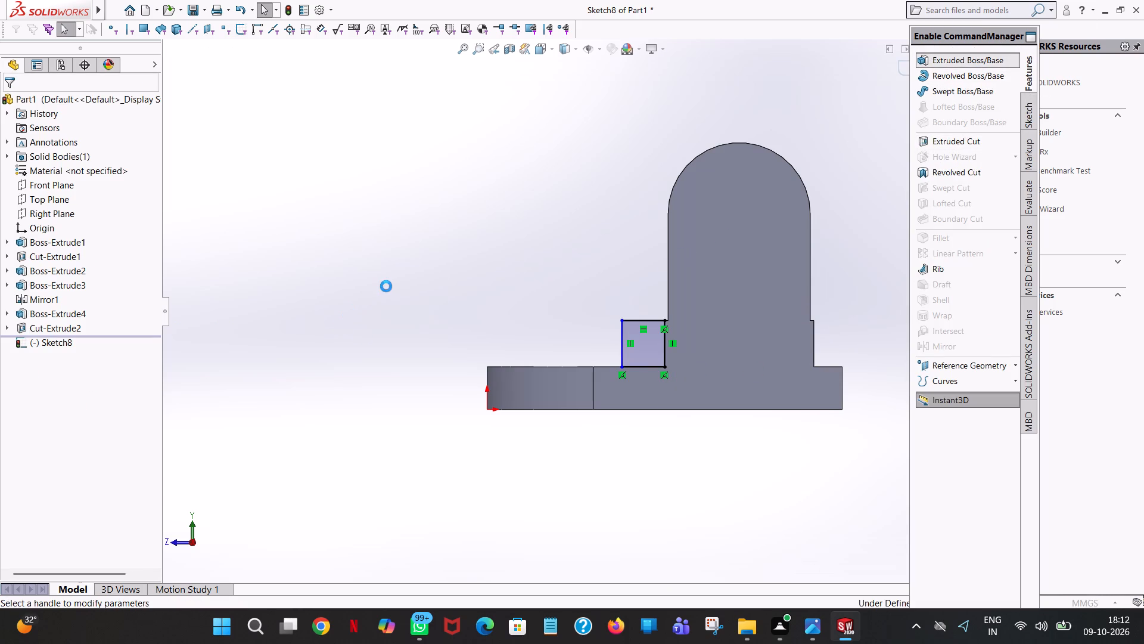
pyautogui.moveTo(386, 286); pyautogui.dragTo(445, 339, button='middle')
pyautogui.scroll(1, 386, 286)
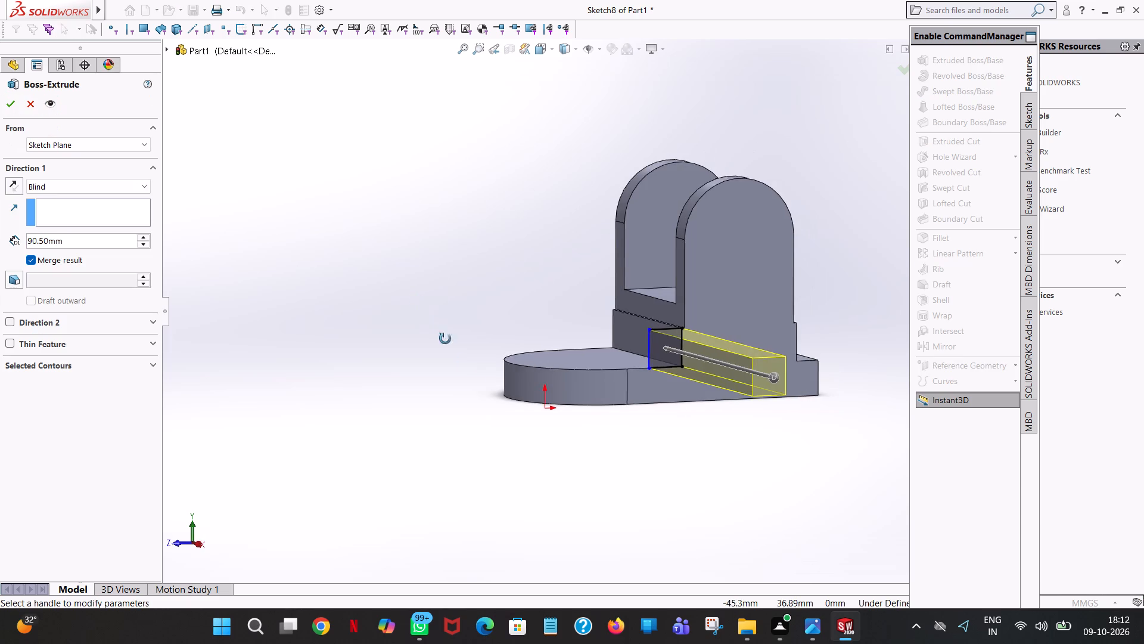
pyautogui.moveTo(445, 339); pyautogui.dragTo(473, 376, button='middle')
pyautogui.scroll(1, 473, 376)
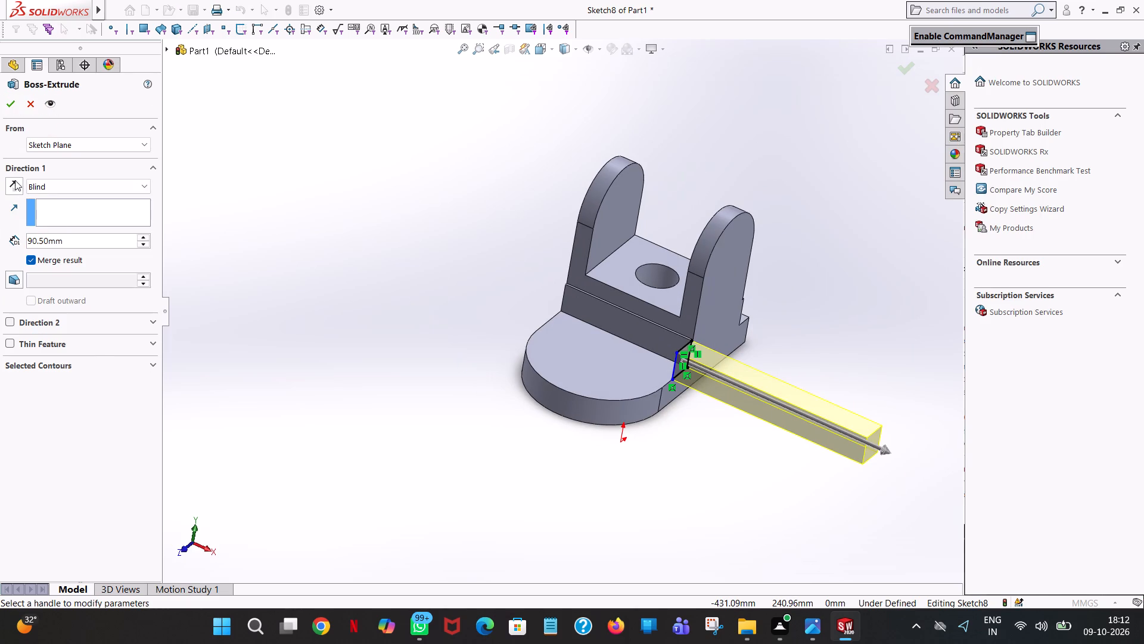
pyautogui.click(13, 178)
pyautogui.doubleClick(77, 242)
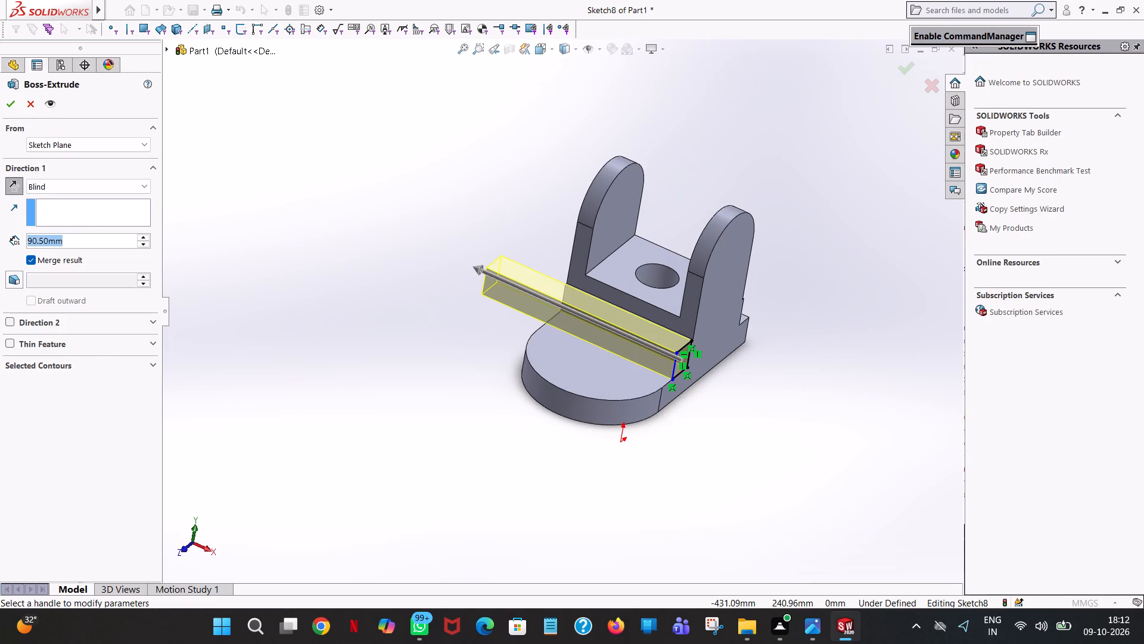
pyautogui.write('60')
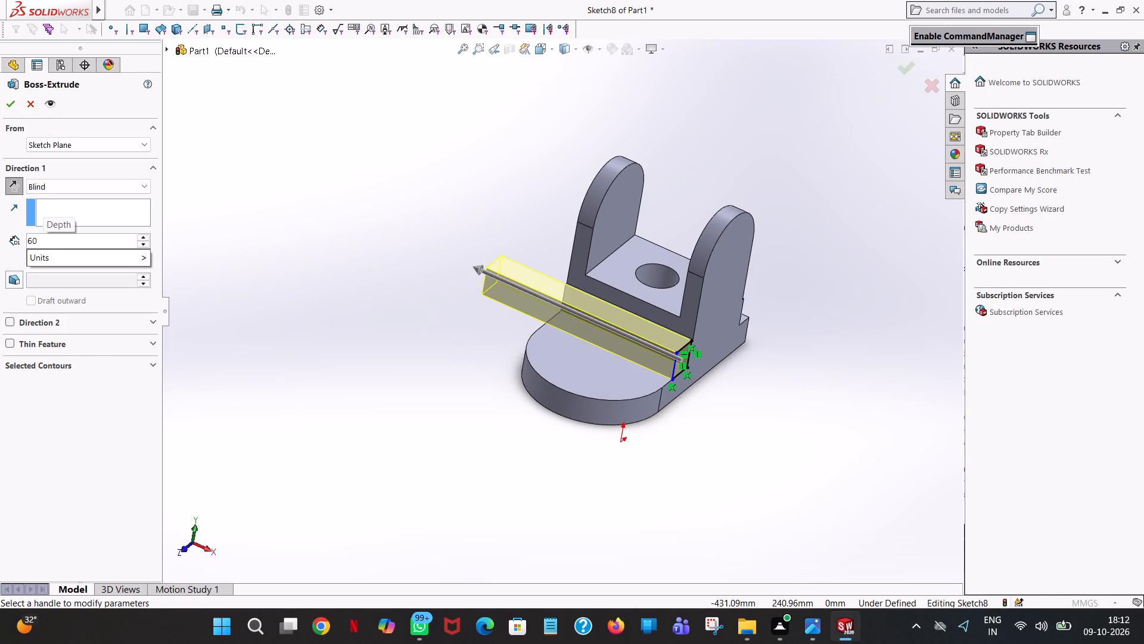
pyautogui.click(423, 163)
pyautogui.click(10, 105)
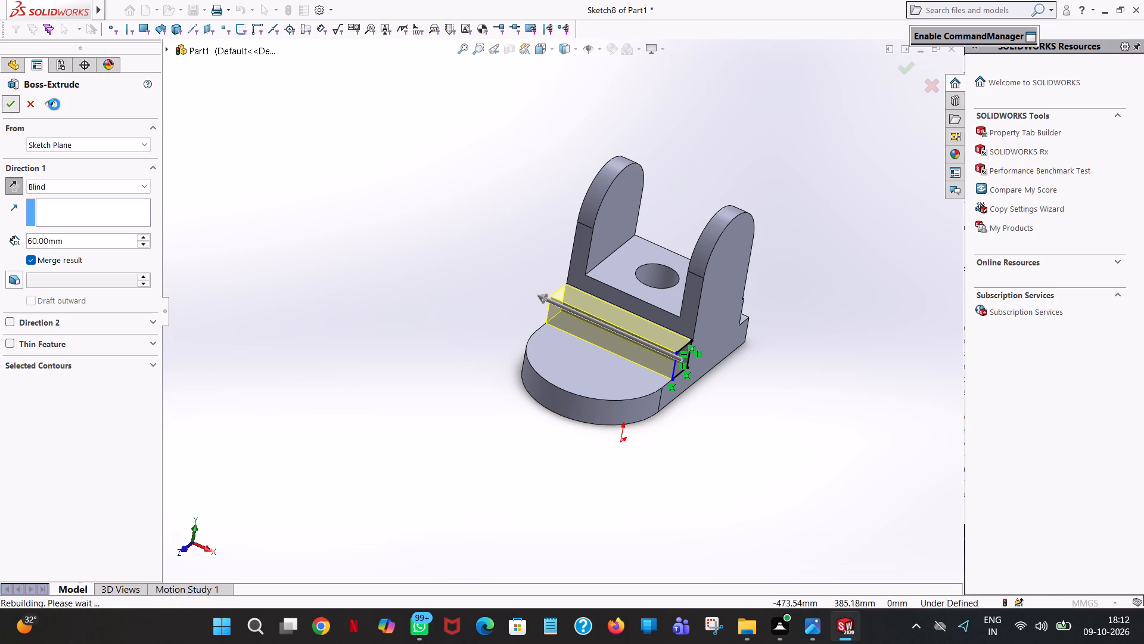
pyautogui.click(433, 203)
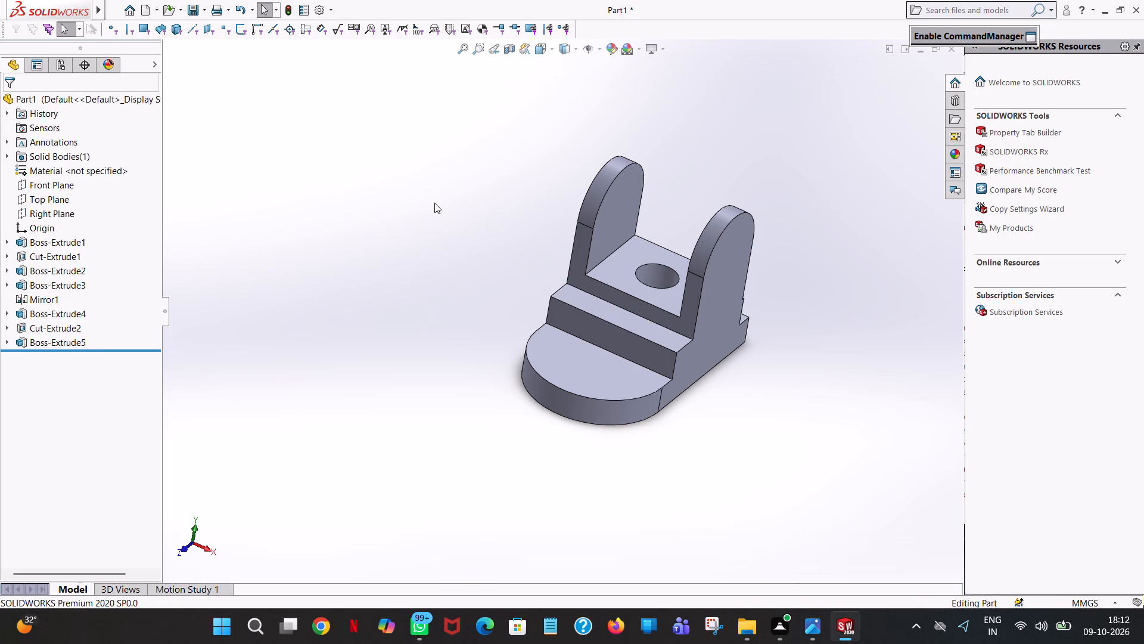
# For an extruded cut, sketch a circle of 13 mm radius on the new step's front face, centred on its top edge's midpoint.
pyautogui.scroll(1, 487, 293)
pyautogui.moveTo(487, 293); pyautogui.dragTo(537, 286, button='middle')
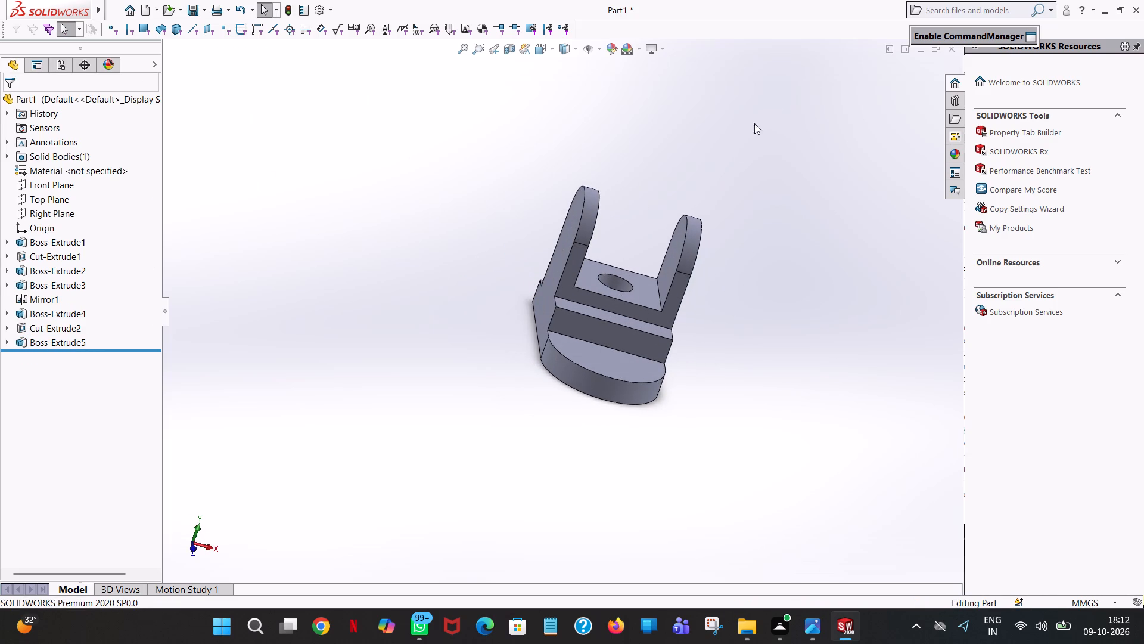
pyautogui.click(939, 140)
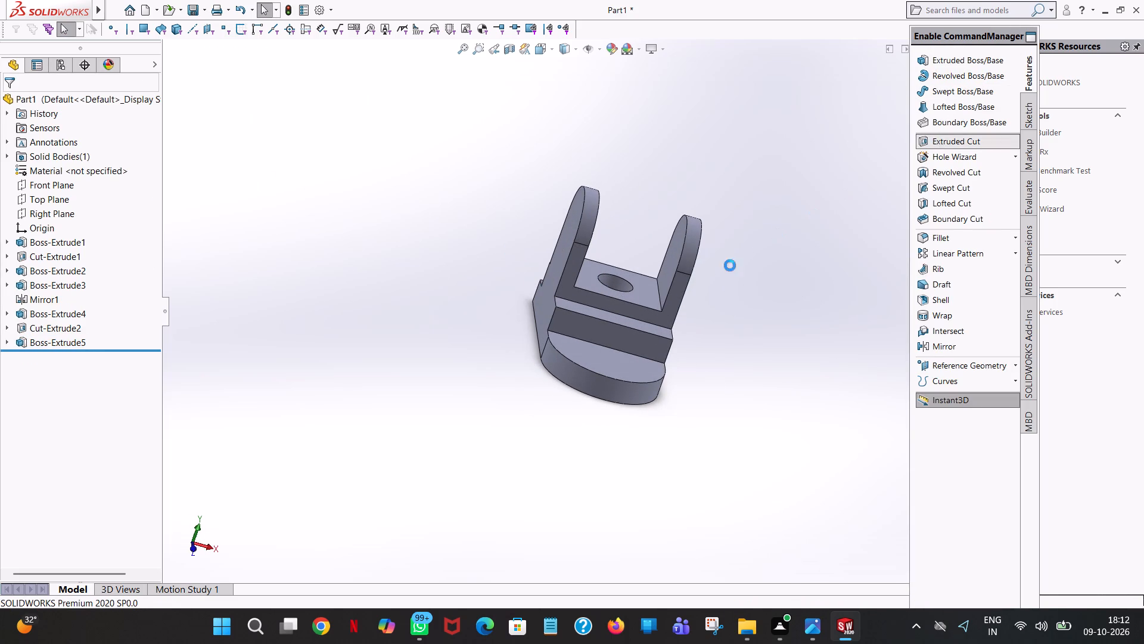
pyautogui.click(606, 342)
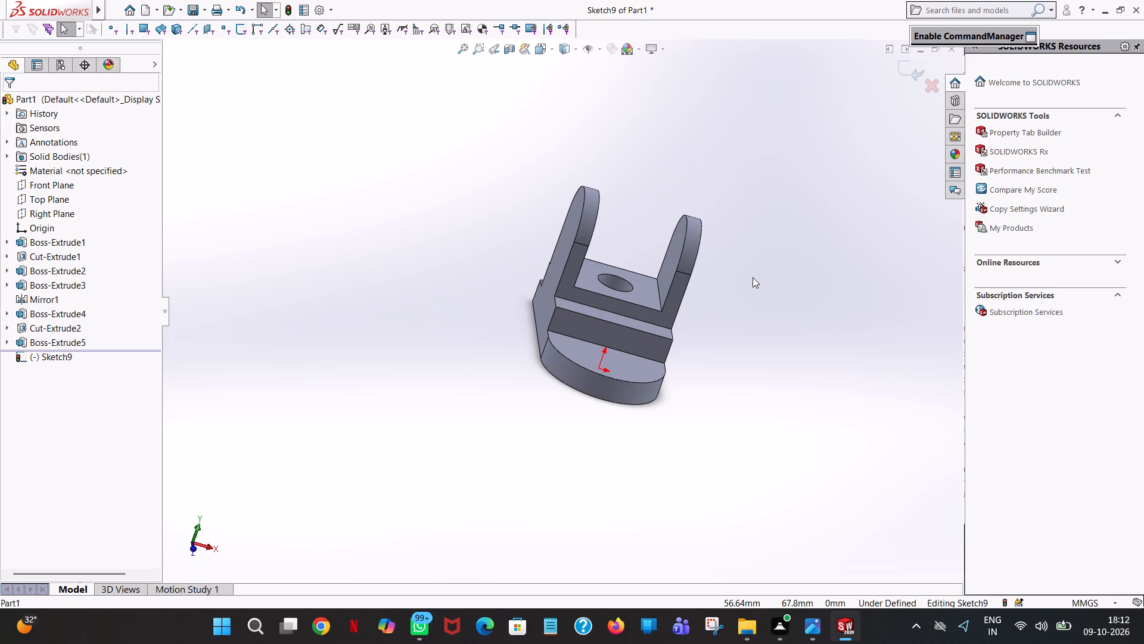
pyautogui.press('space')
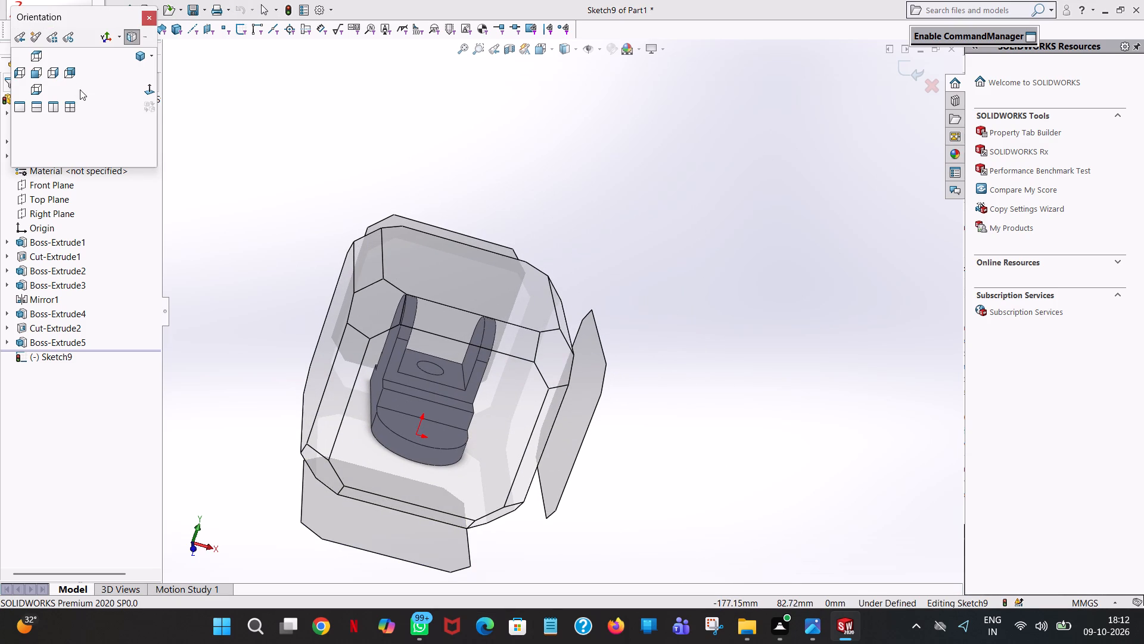
pyautogui.click(146, 93)
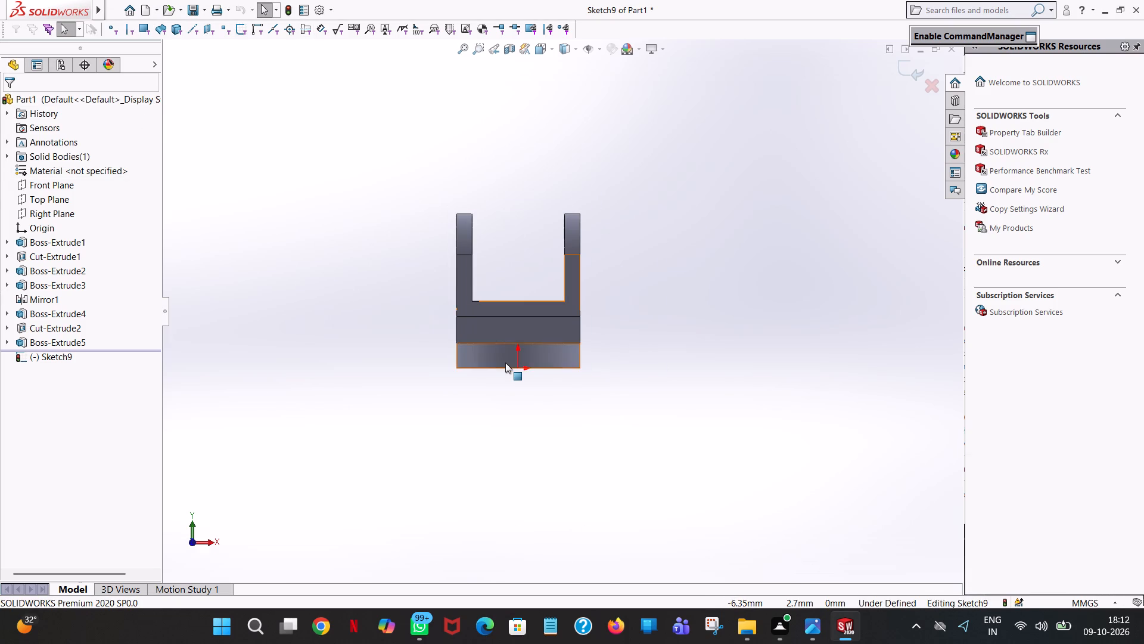
pyautogui.scroll(-5, 505, 363)
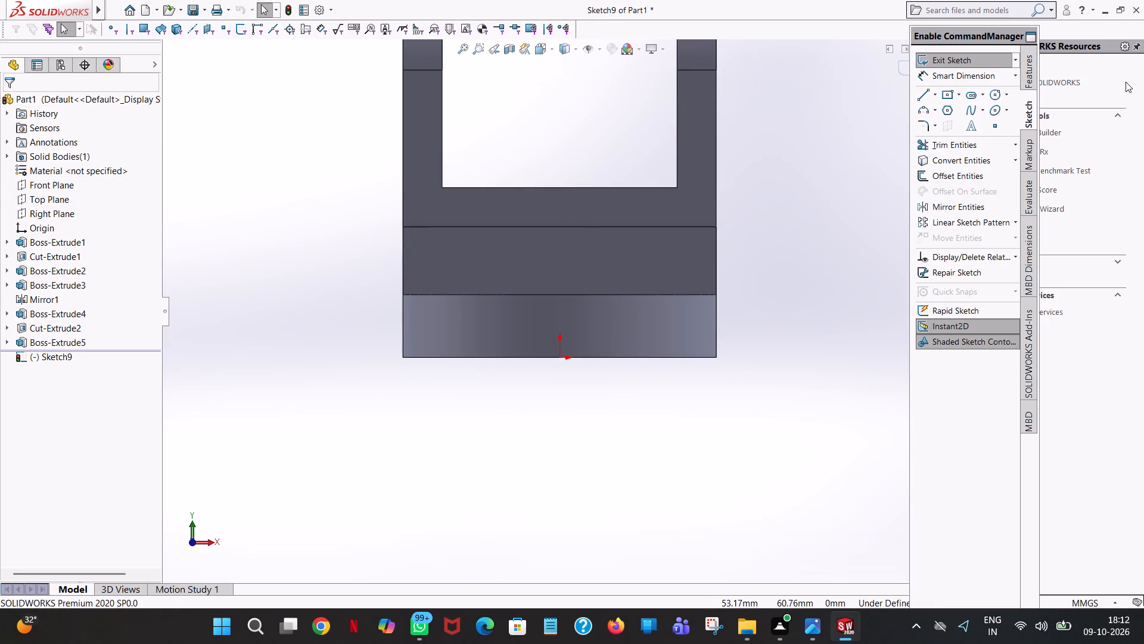
pyautogui.click(1001, 93)
pyautogui.click(559, 225)
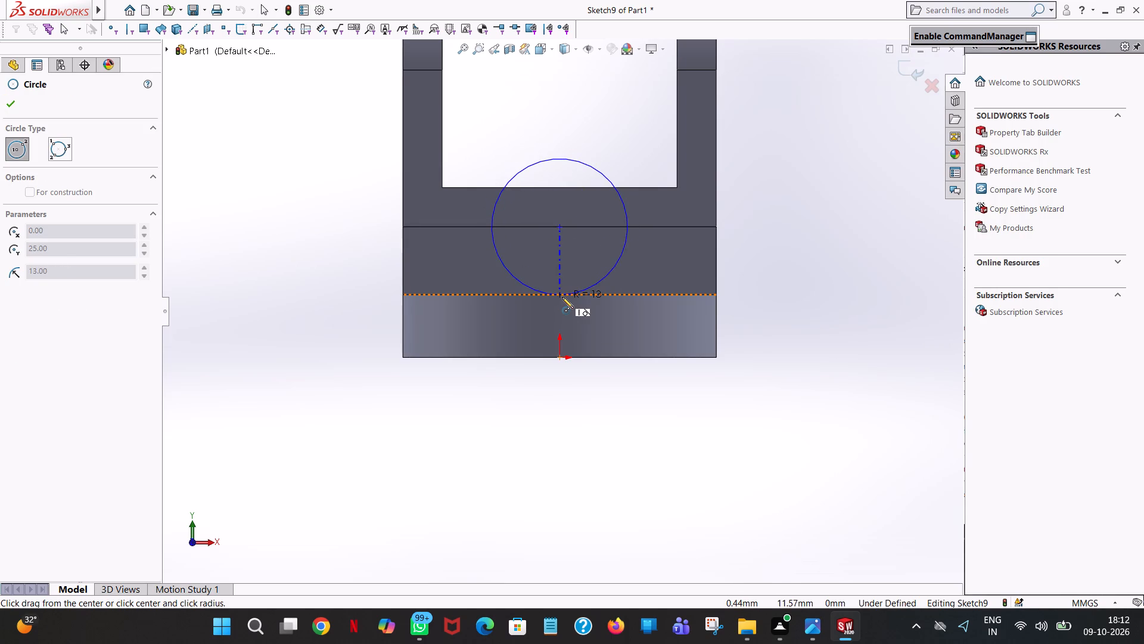
pyautogui.click(562, 297)
pyautogui.rightClick(562, 296)
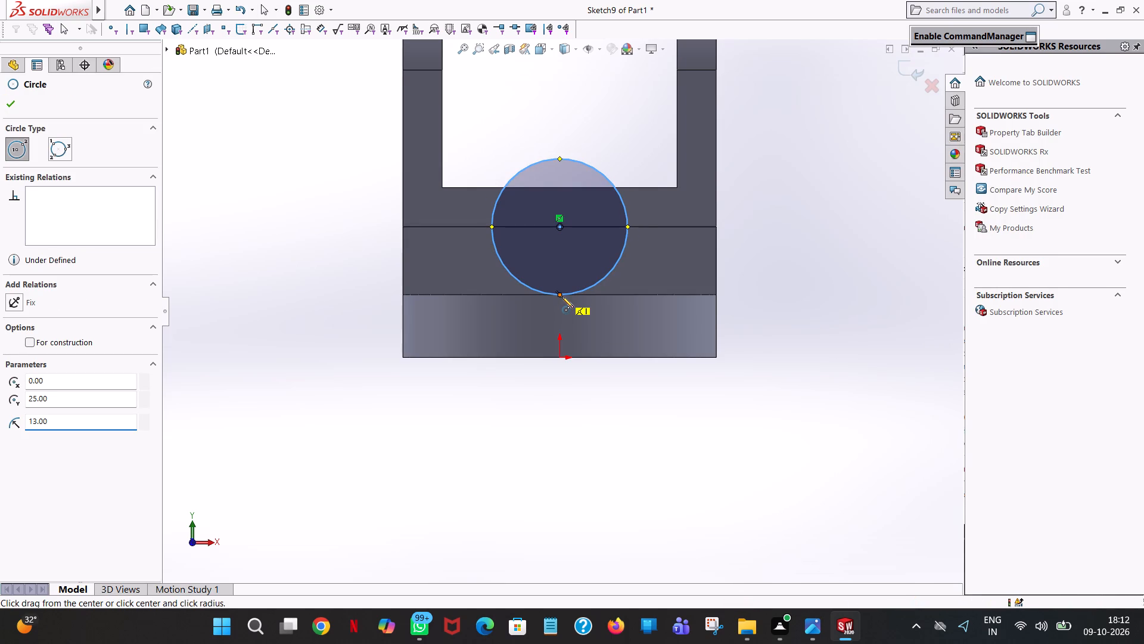
pyautogui.click(599, 307)
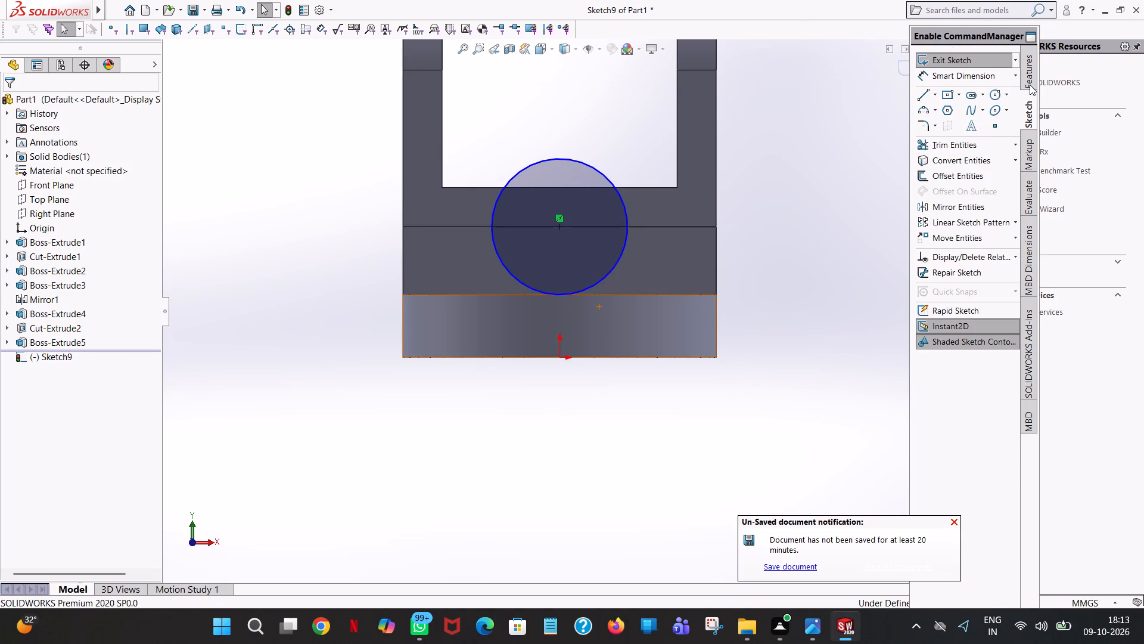
# Cut the circle into the step in front of the raised block with a blind depth of 12 mm.
pyautogui.click(1030, 85)
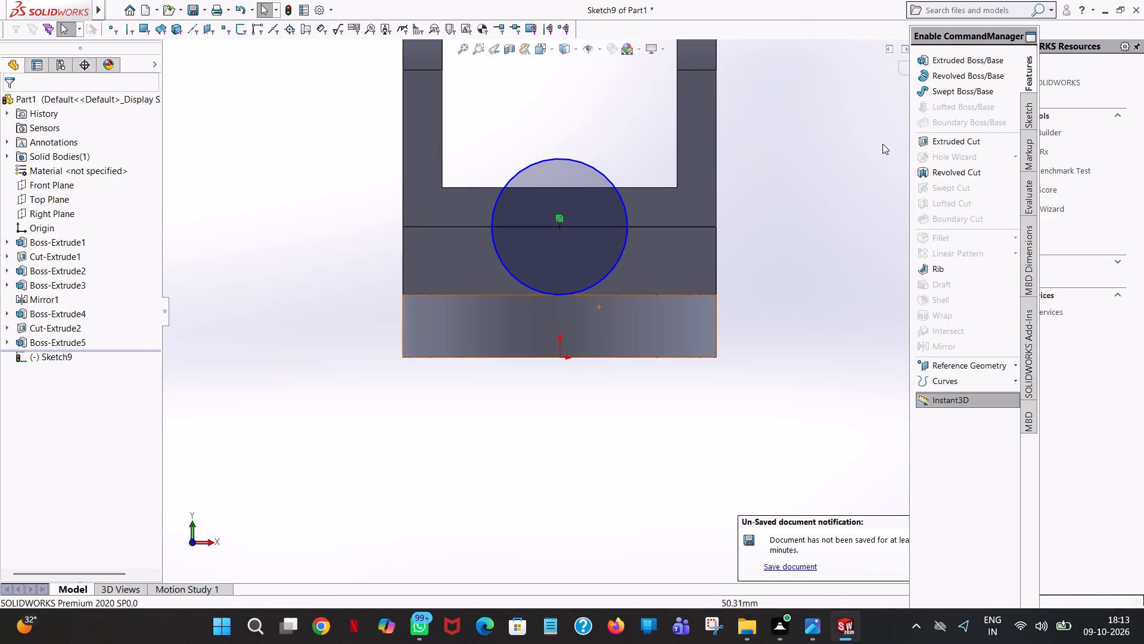
pyautogui.click(949, 139)
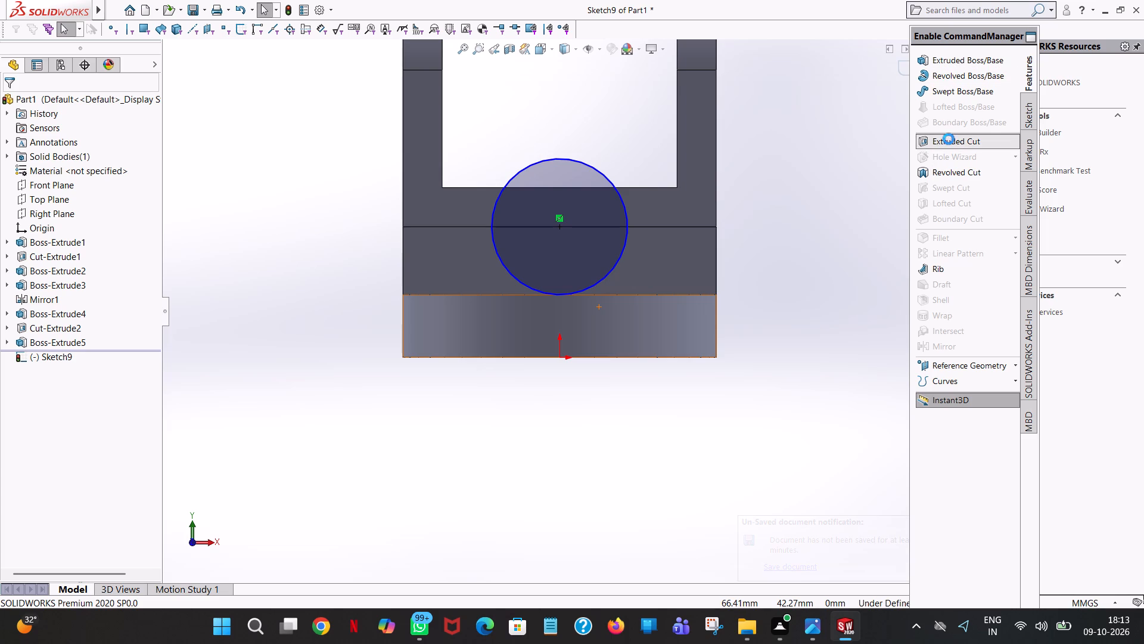
pyautogui.moveTo(736, 121); pyautogui.dragTo(742, 186, button='middle')
pyautogui.scroll(1, 742, 174)
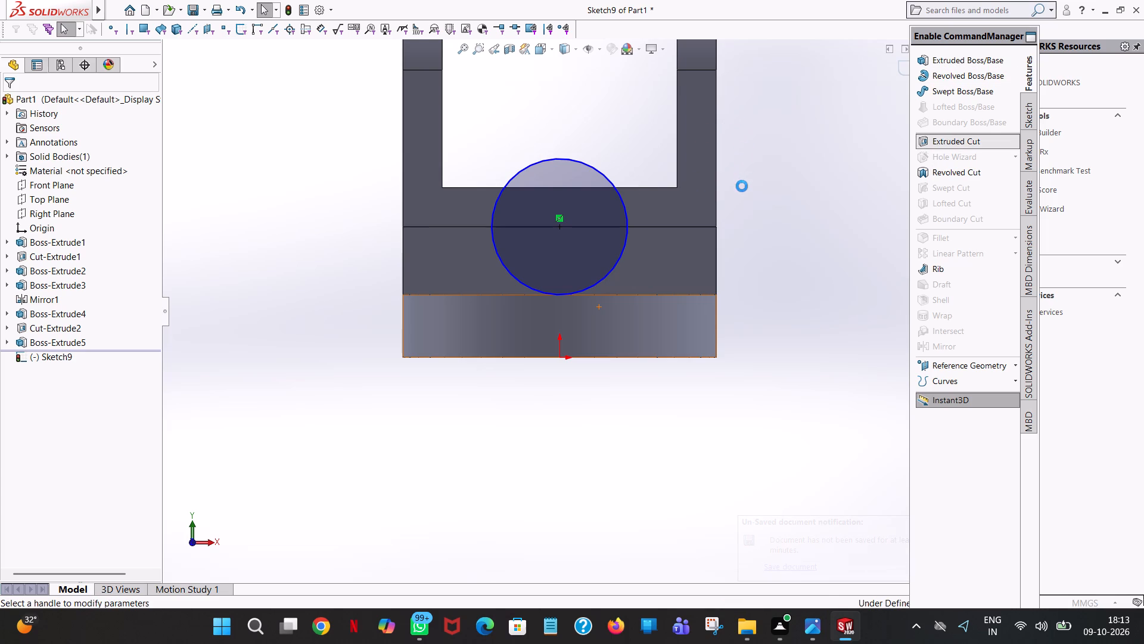
pyautogui.moveTo(742, 186); pyautogui.dragTo(739, 224, button='middle')
pyautogui.click(71, 235)
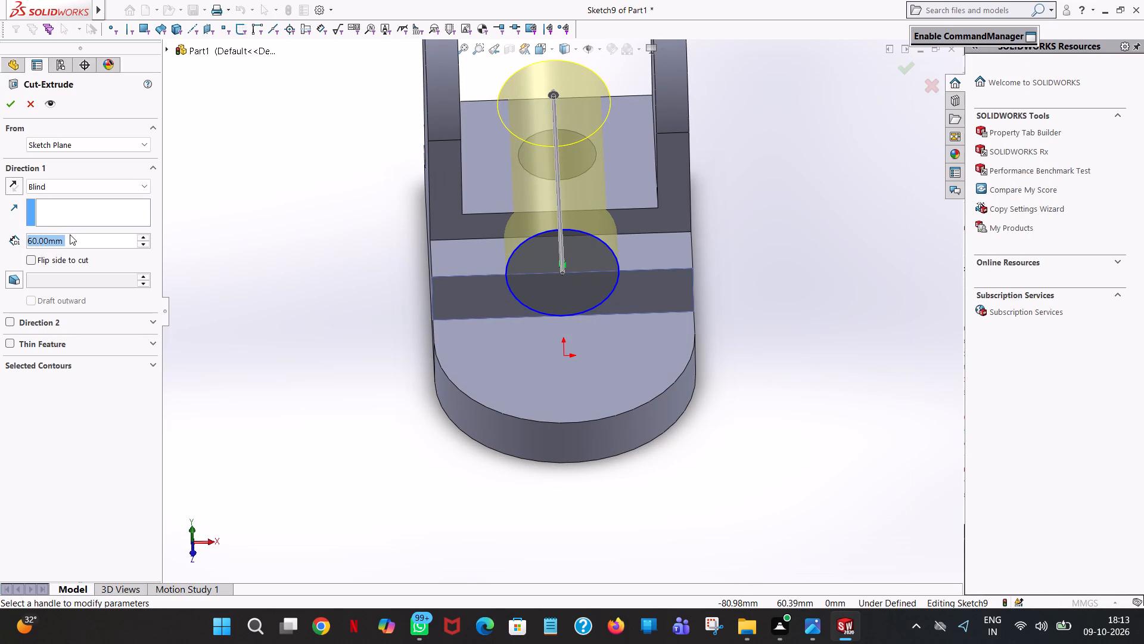
pyautogui.write('12')
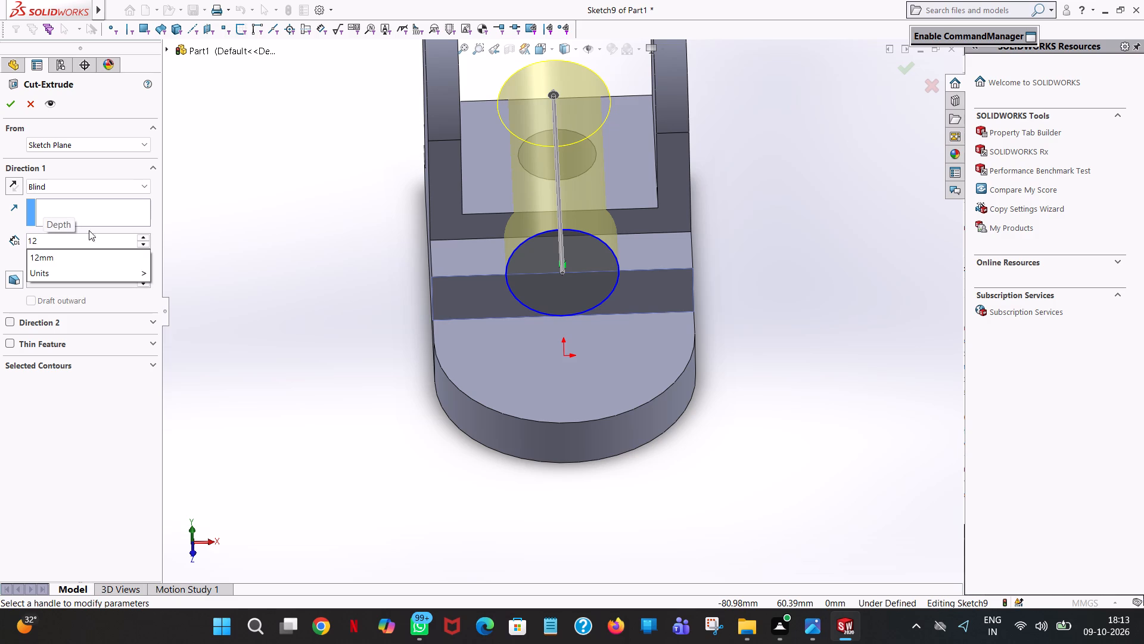
pyautogui.click(309, 198)
pyautogui.click(11, 102)
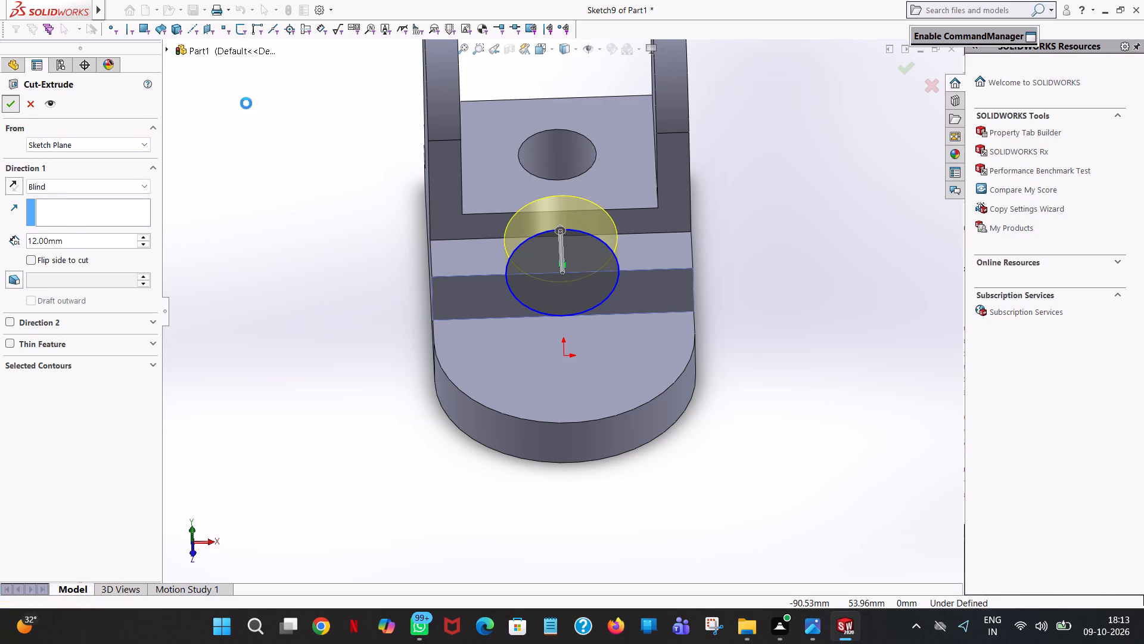
# For an extruded cut, sketch a circle of 9 mm radius on the upright's outer side face, concentric with its rounded top.
pyautogui.click(319, 264)
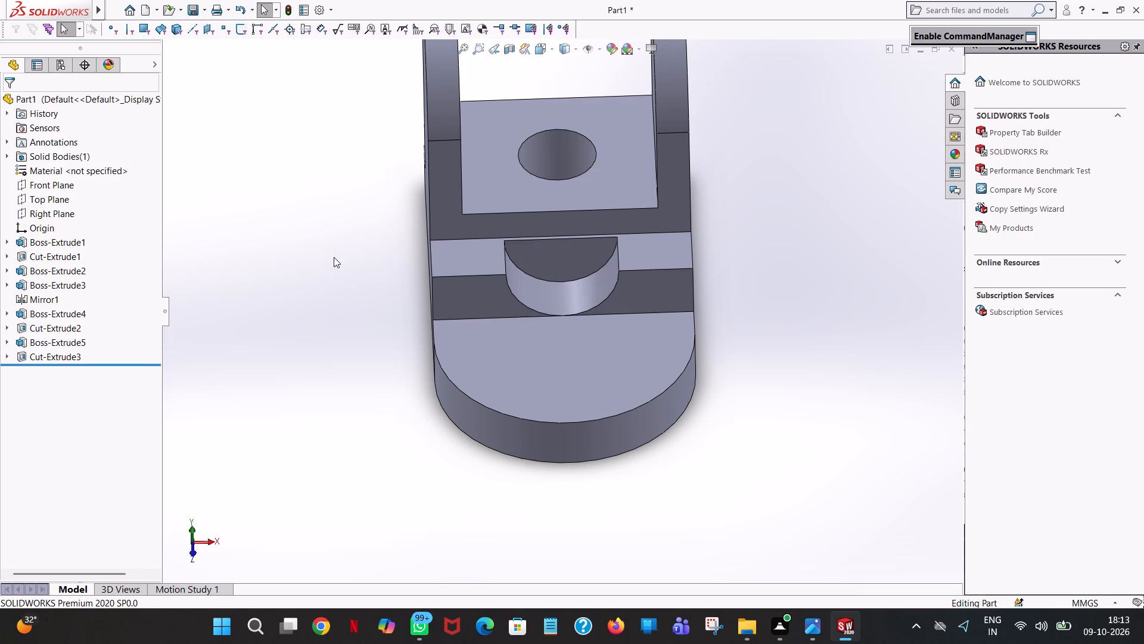
pyautogui.moveTo(334, 257); pyautogui.dragTo(353, 185, button='middle')
pyautogui.scroll(2, 324, 250)
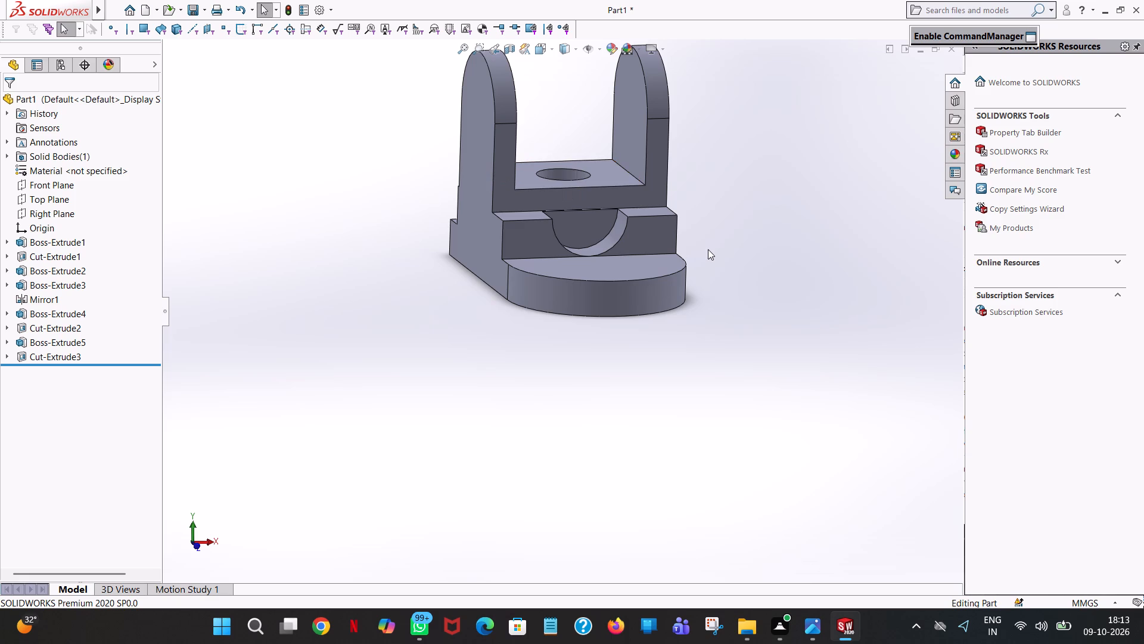
pyautogui.moveTo(708, 249); pyautogui.dragTo(790, 213, button='middle')
pyautogui.scroll(1, 708, 262)
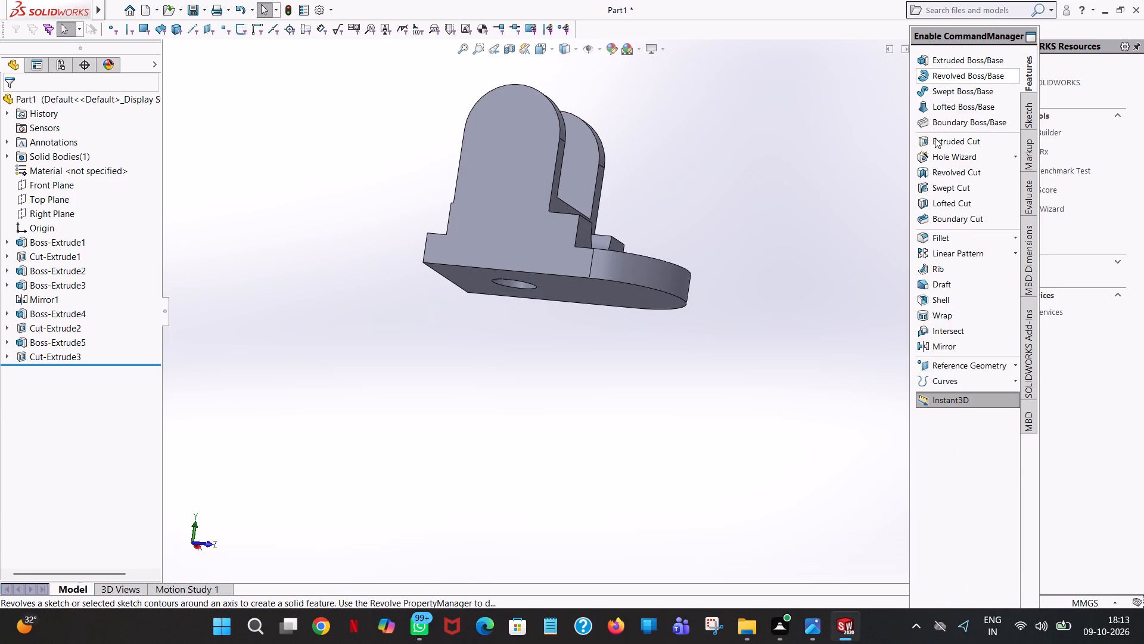
pyautogui.click(934, 139)
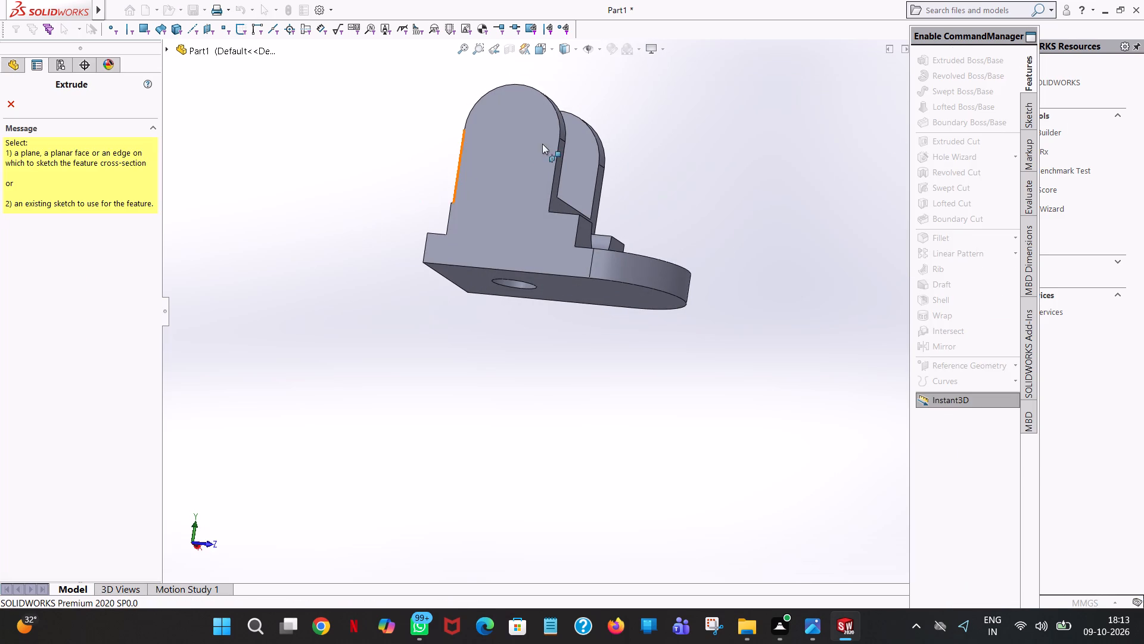
pyautogui.click(531, 149)
pyautogui.rightClick(531, 149)
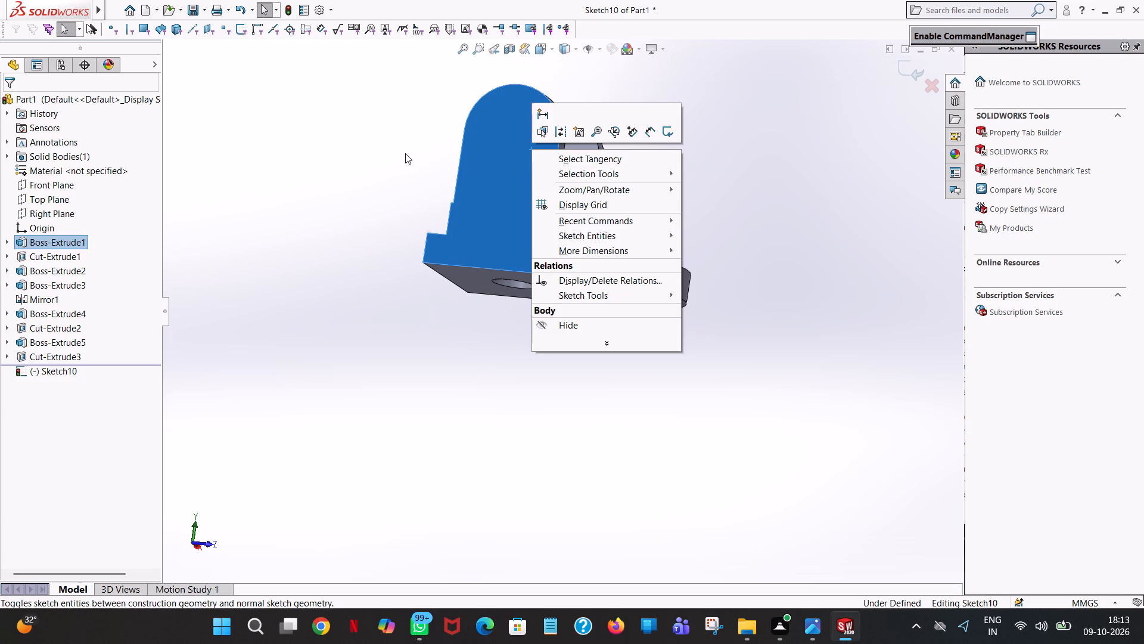
pyautogui.click(404, 153)
pyautogui.click(553, 50)
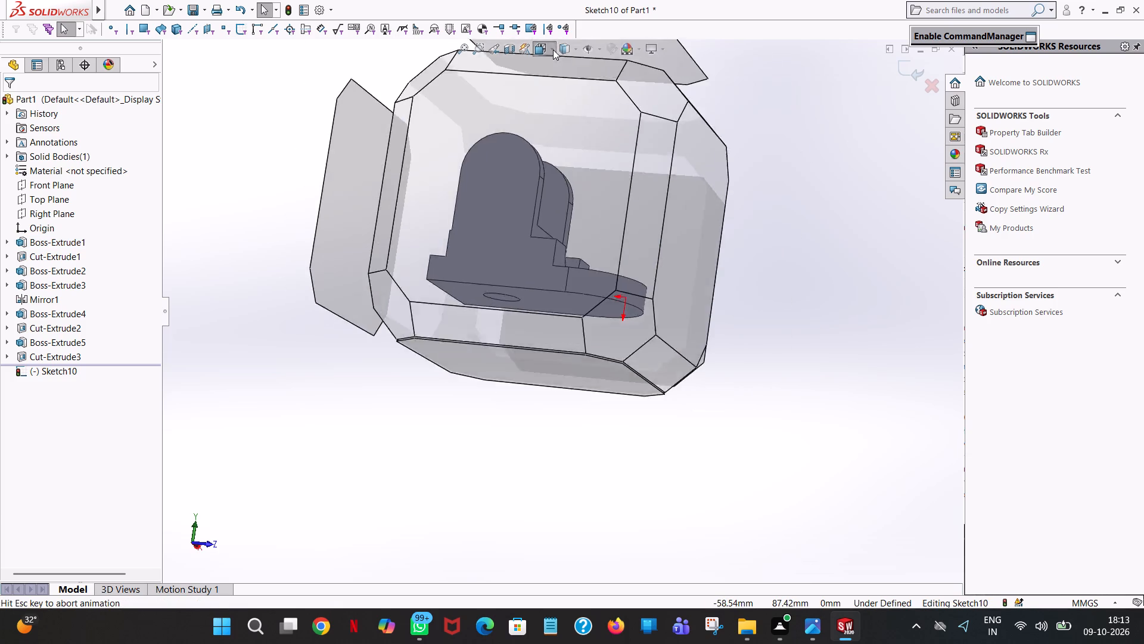
pyautogui.click(611, 117)
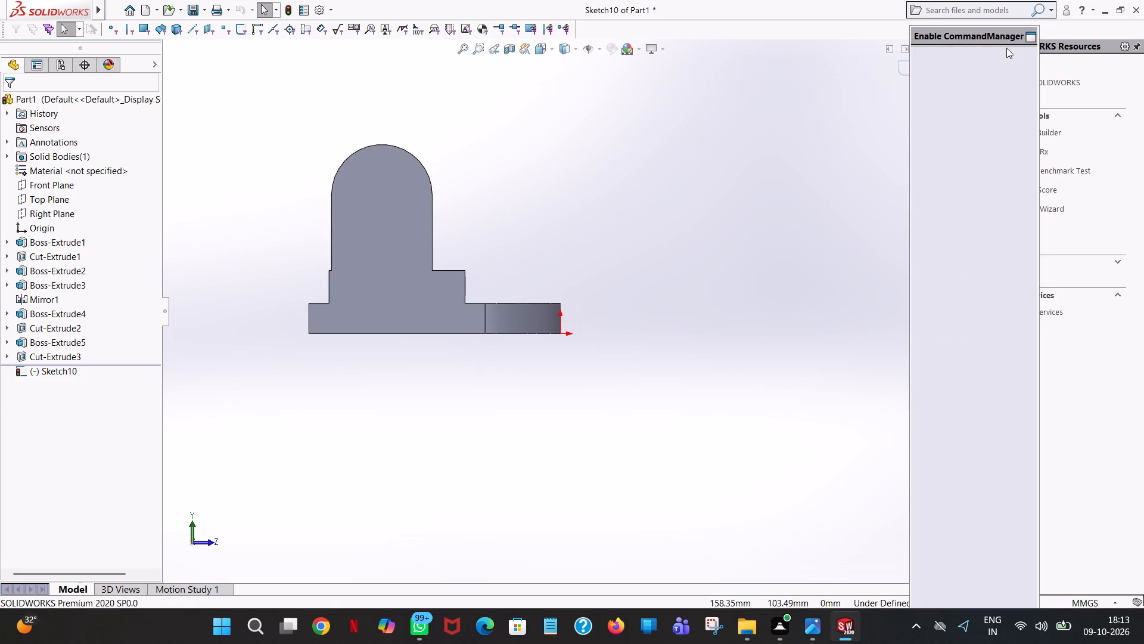
pyautogui.click(992, 95)
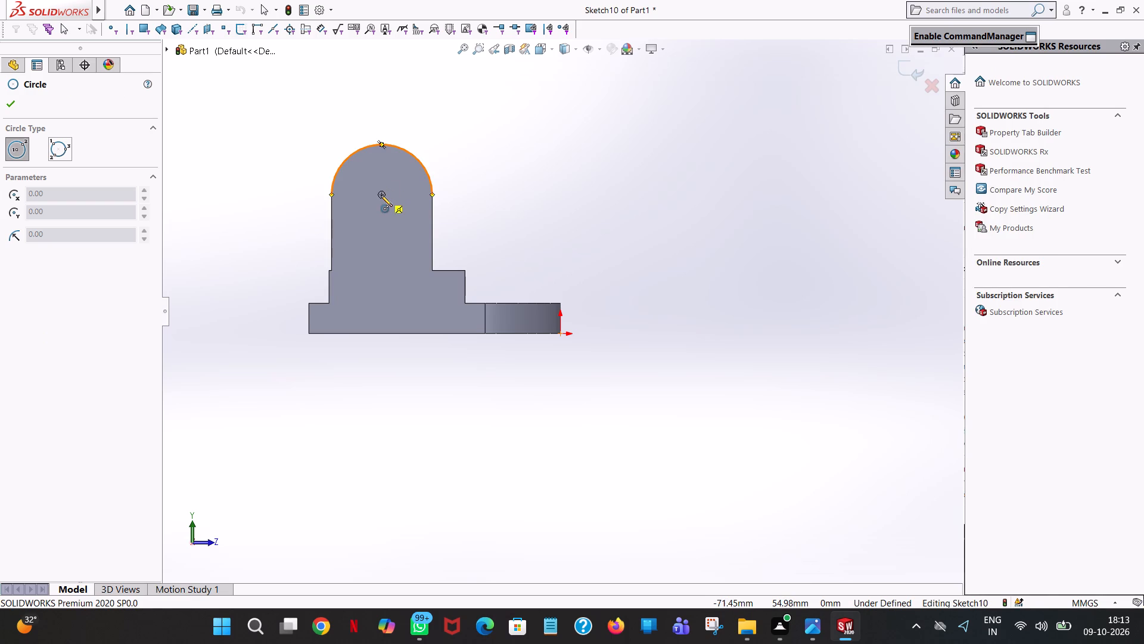
pyautogui.click(381, 195)
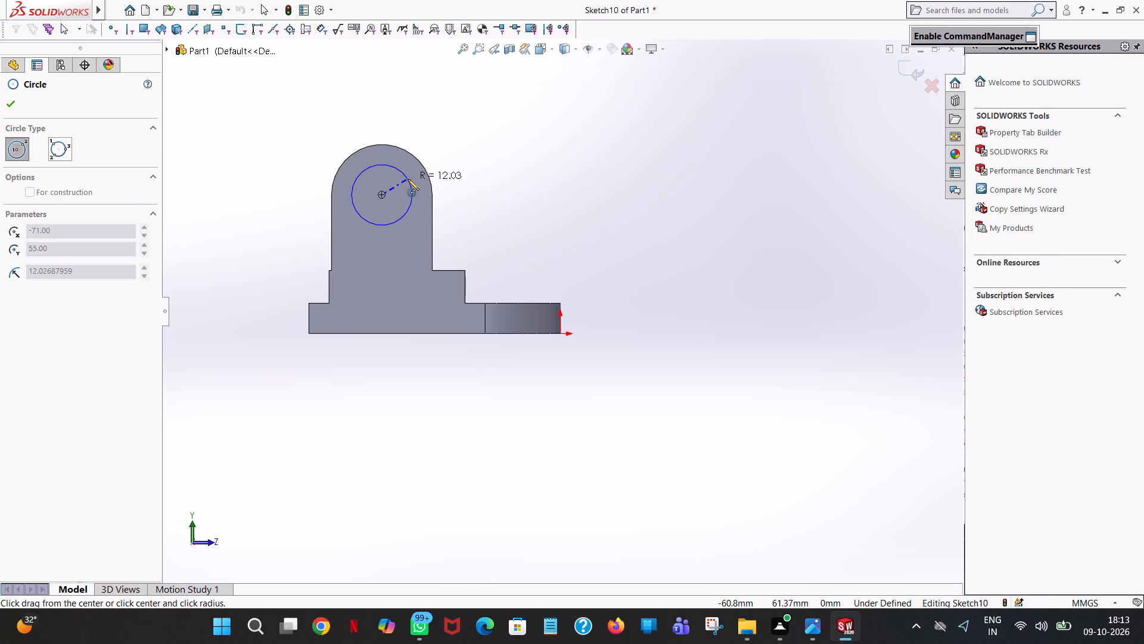
pyautogui.click(408, 179)
pyautogui.press('9')
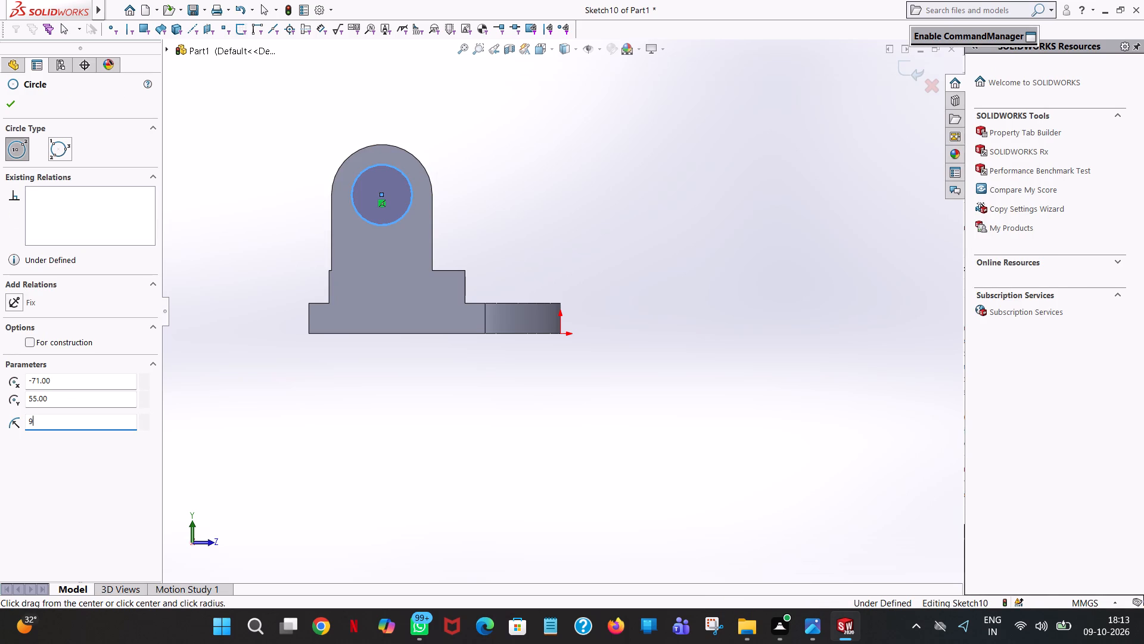
pyautogui.press('Return')
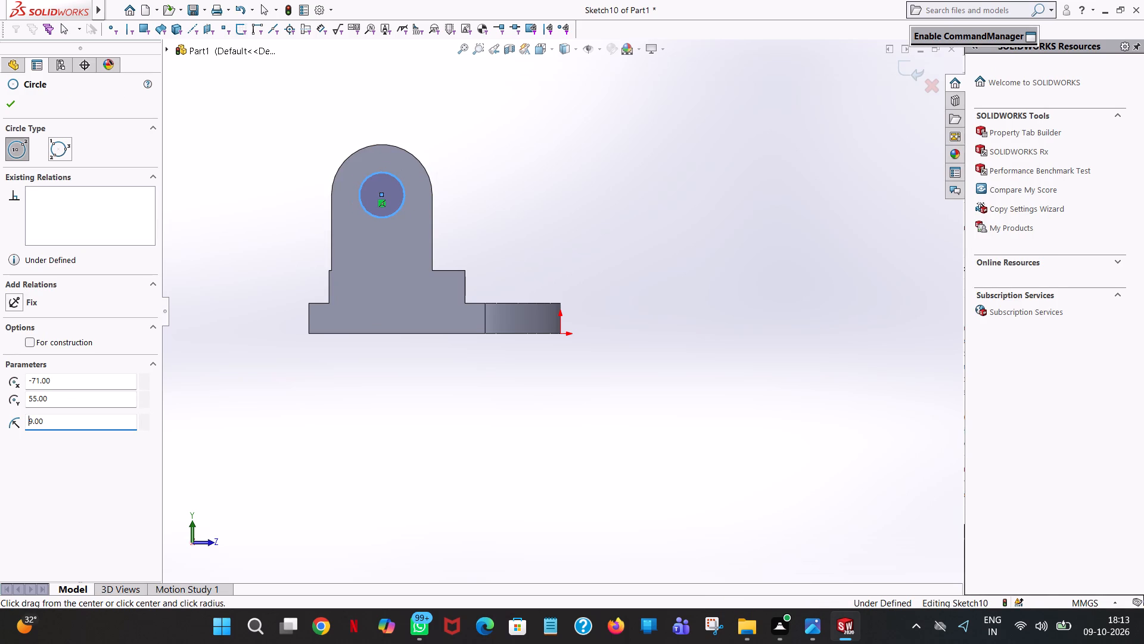
pyautogui.click(11, 103)
# Cut the circle through both uprights with a blind depth of 139 mm.
pyautogui.moveTo(509, 145); pyautogui.dragTo(431, 183, button='middle')
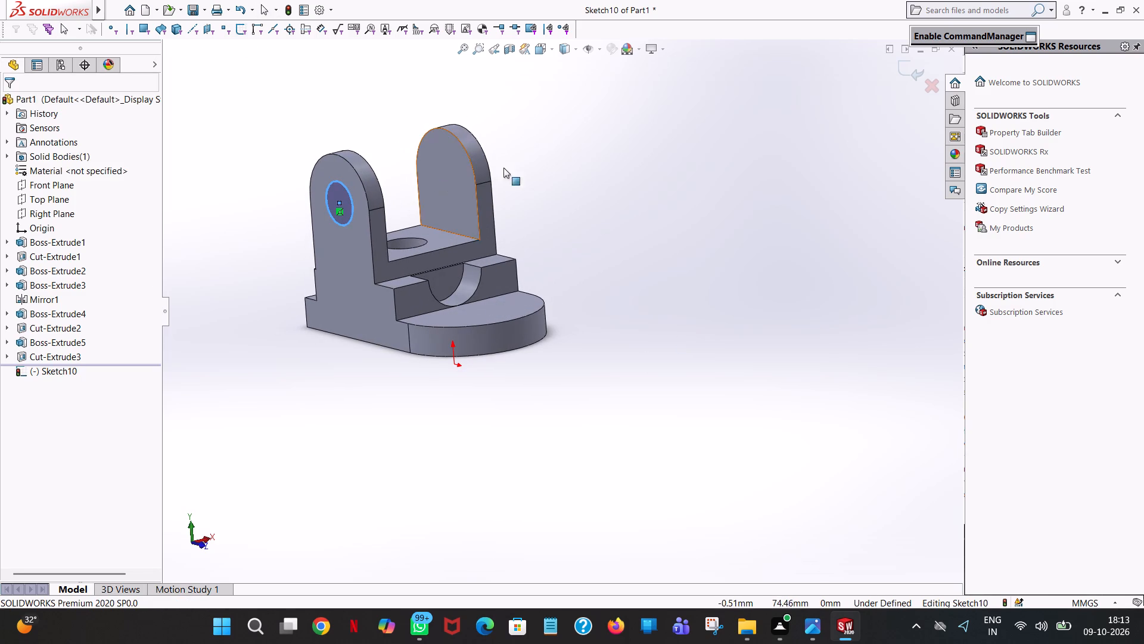
pyautogui.click(1028, 79)
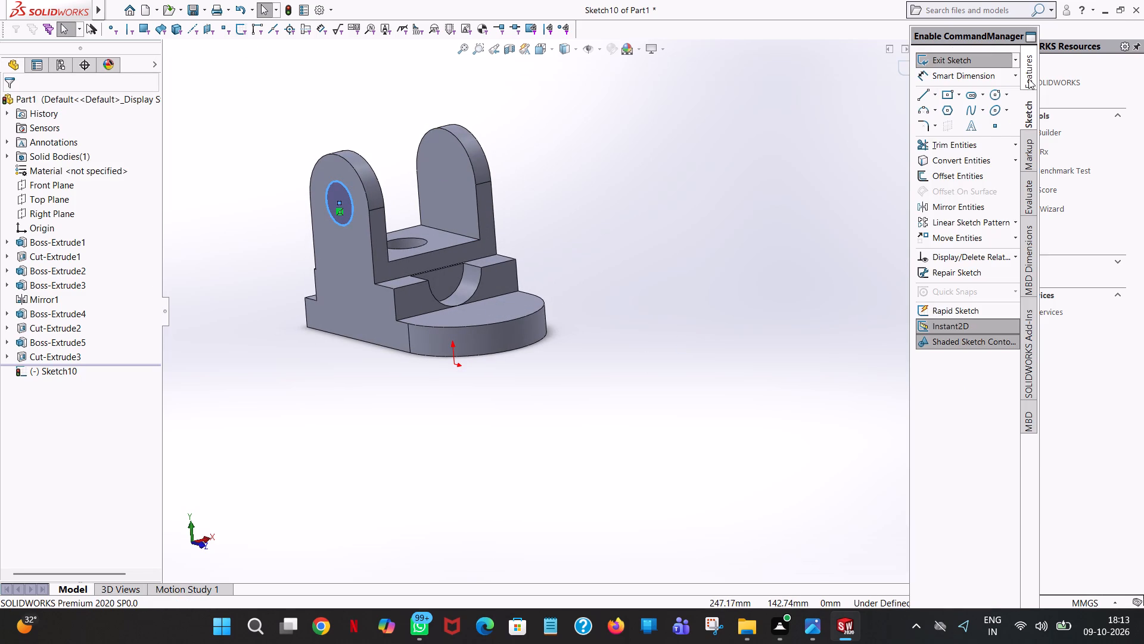
pyautogui.click(960, 143)
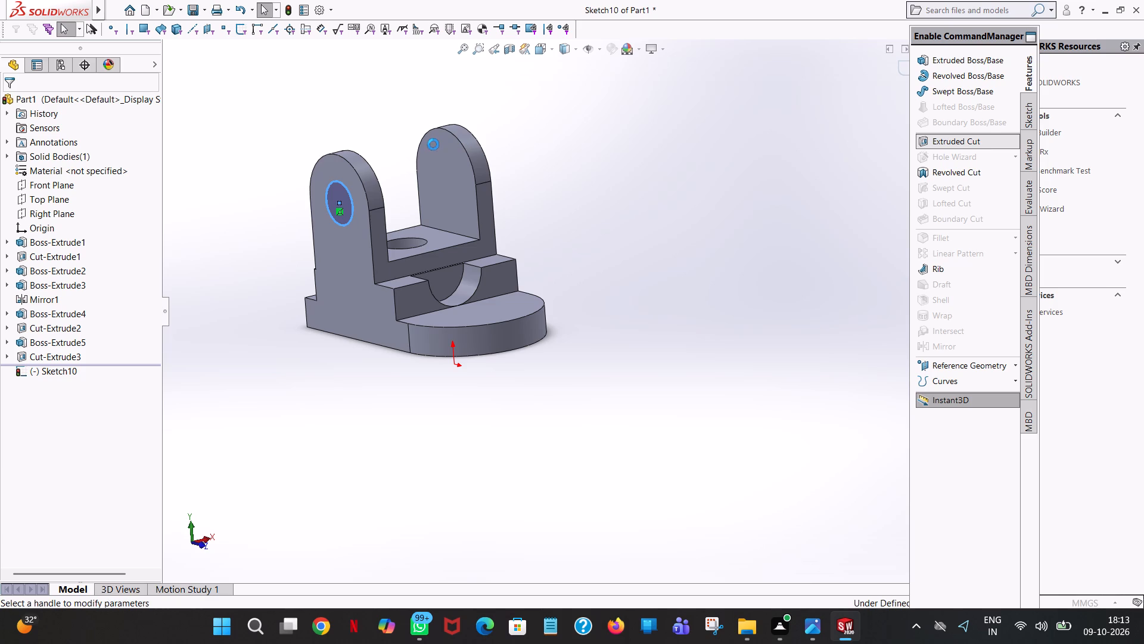
pyautogui.moveTo(375, 193); pyautogui.dragTo(456, 174)
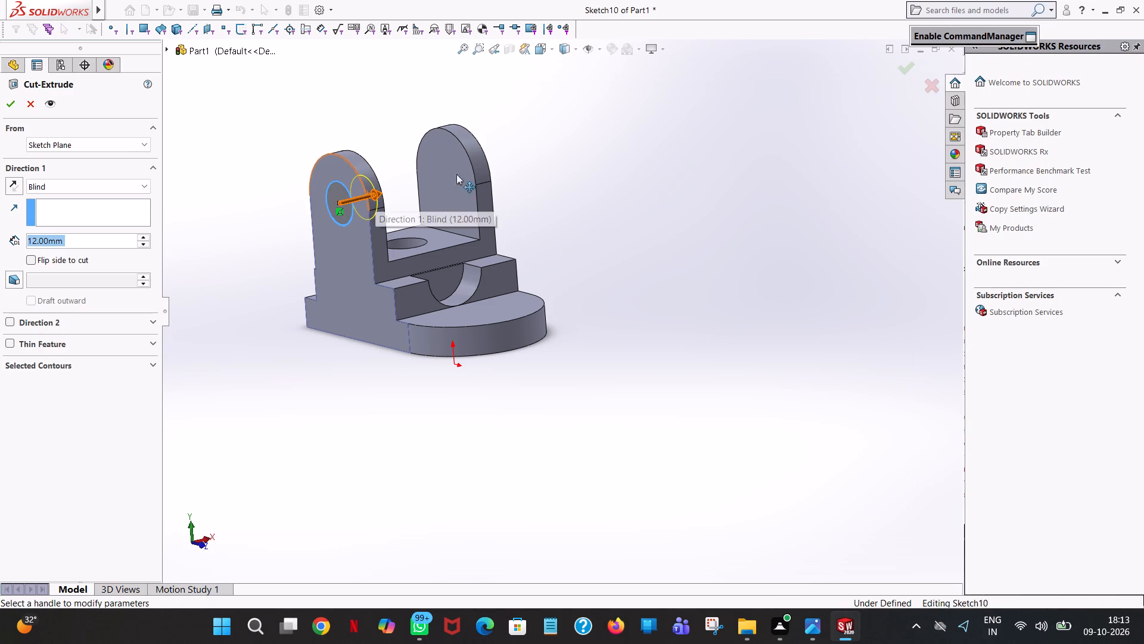
pyautogui.moveTo(456, 174); pyautogui.dragTo(623, 136)
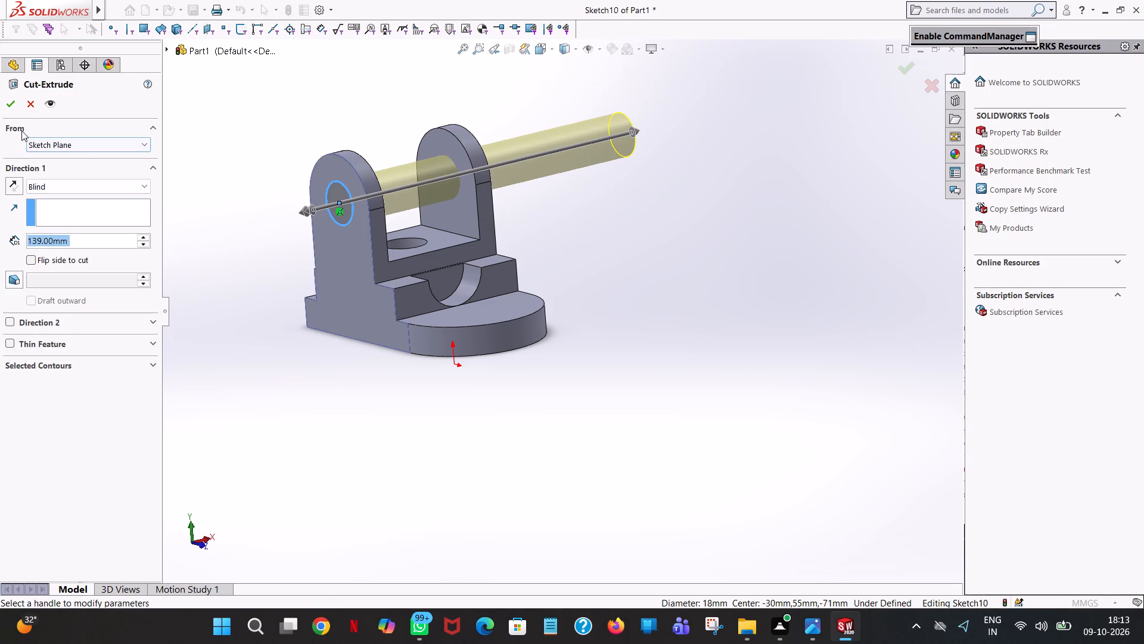
pyautogui.click(7, 100)
pyautogui.click(424, 408)
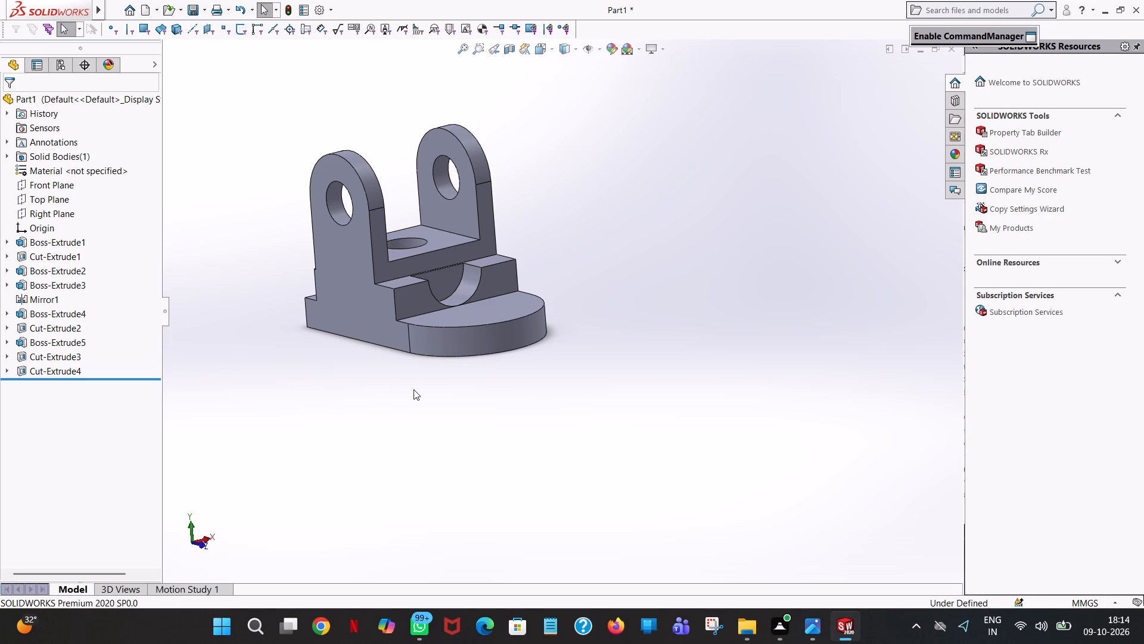
# Start another extruded-cut sketch on the same outer side face of the part and view it square on.
pyautogui.scroll(1, 568, 304)
pyautogui.moveTo(568, 304); pyautogui.dragTo(579, 307, button='middle')
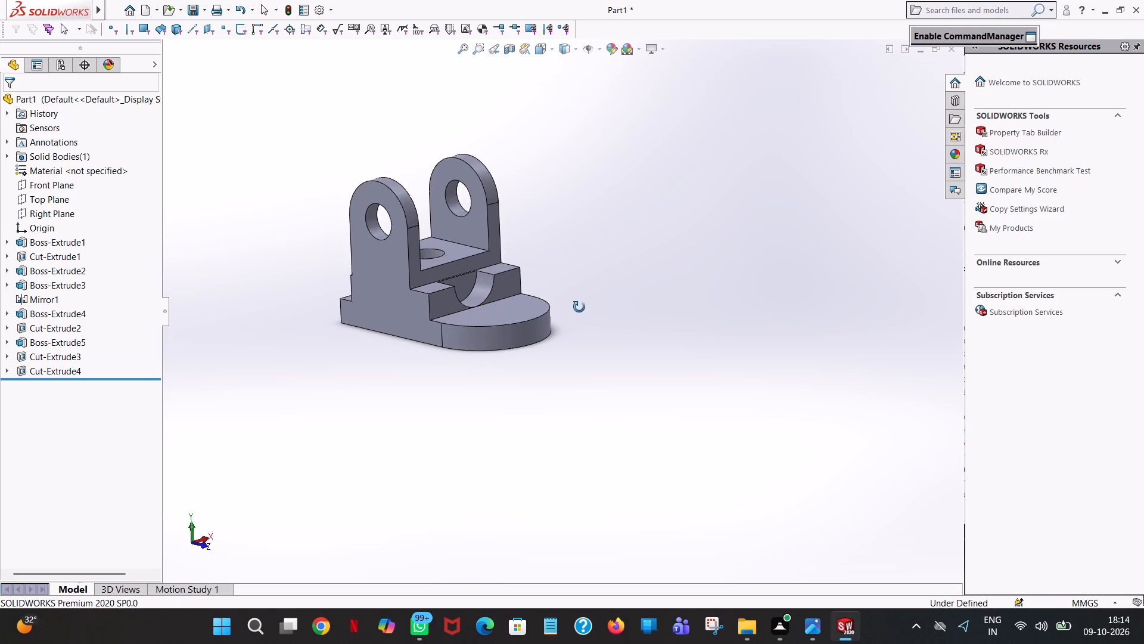
pyautogui.moveTo(579, 307); pyautogui.dragTo(662, 299, button='middle')
pyautogui.scroll(1, 632, 284)
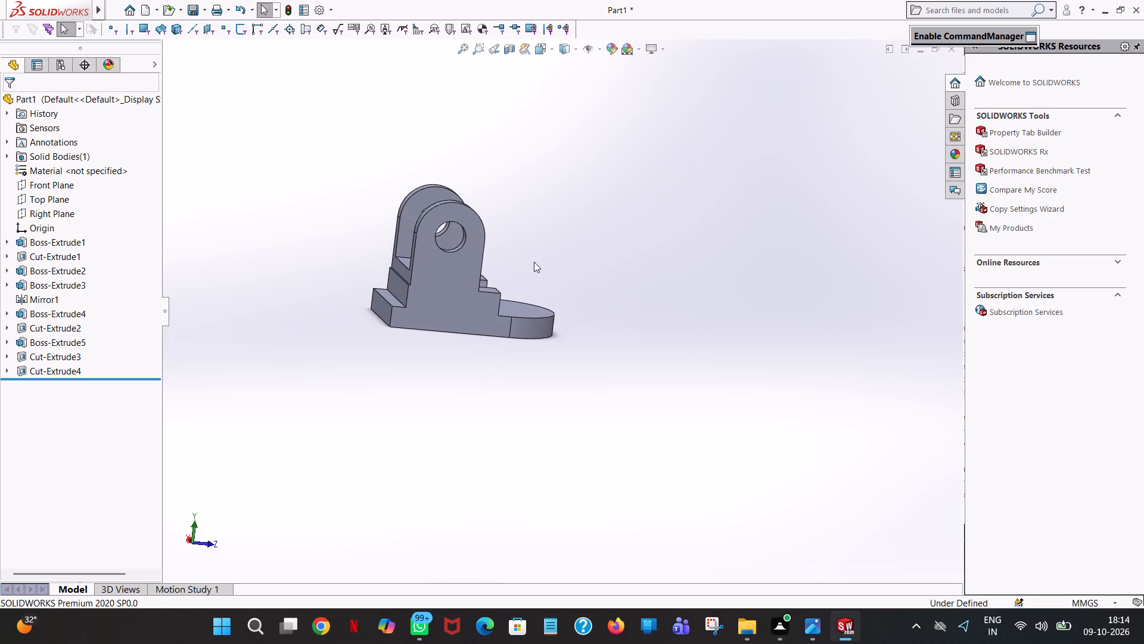
pyautogui.scroll(-3, 465, 272)
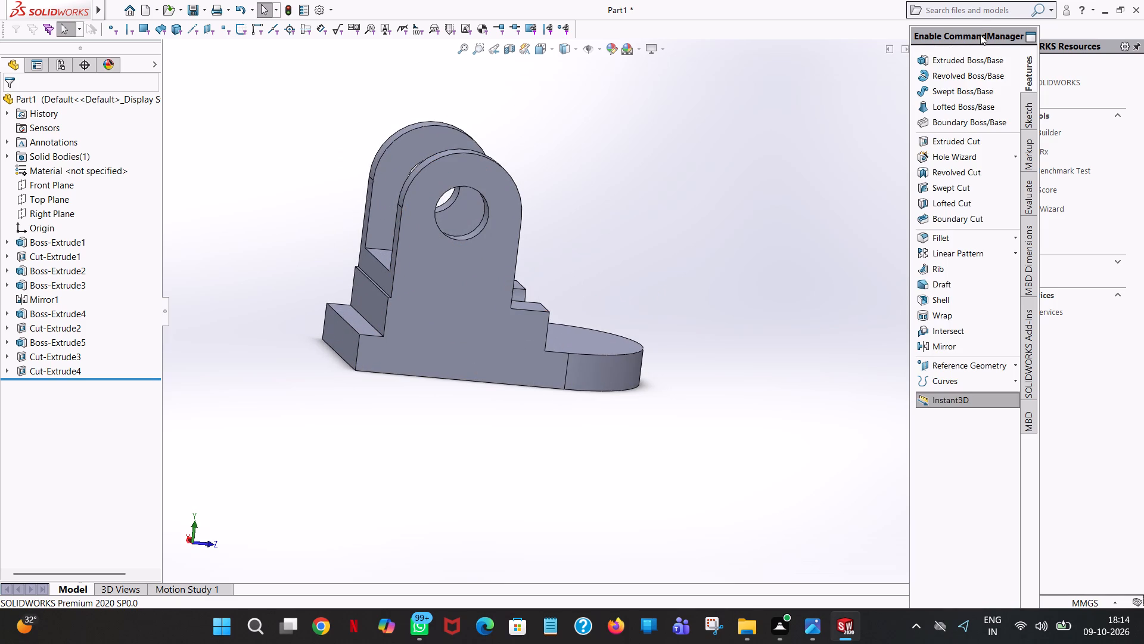
pyautogui.click(980, 35)
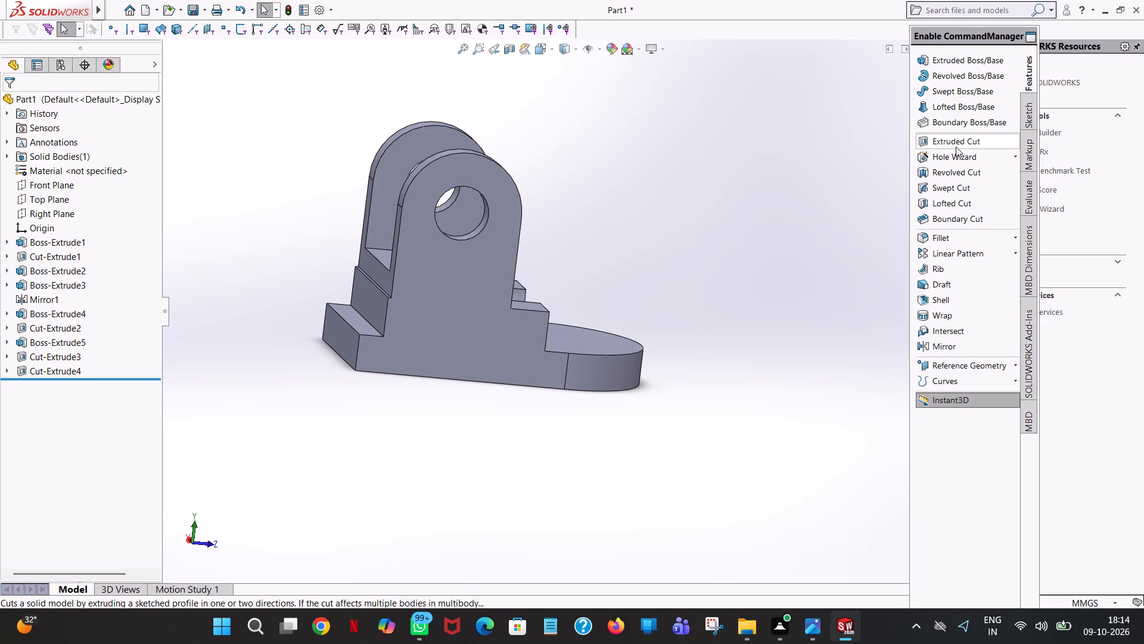
pyautogui.click(956, 147)
pyautogui.click(469, 353)
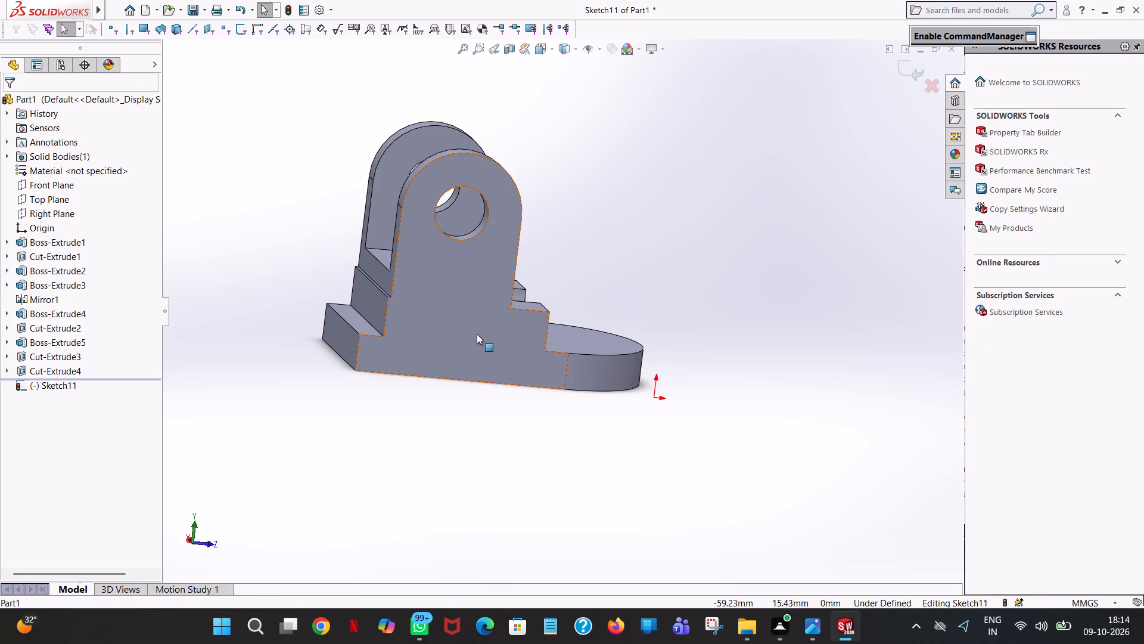
pyautogui.moveTo(474, 333); pyautogui.dragTo(450, 305, button='middle')
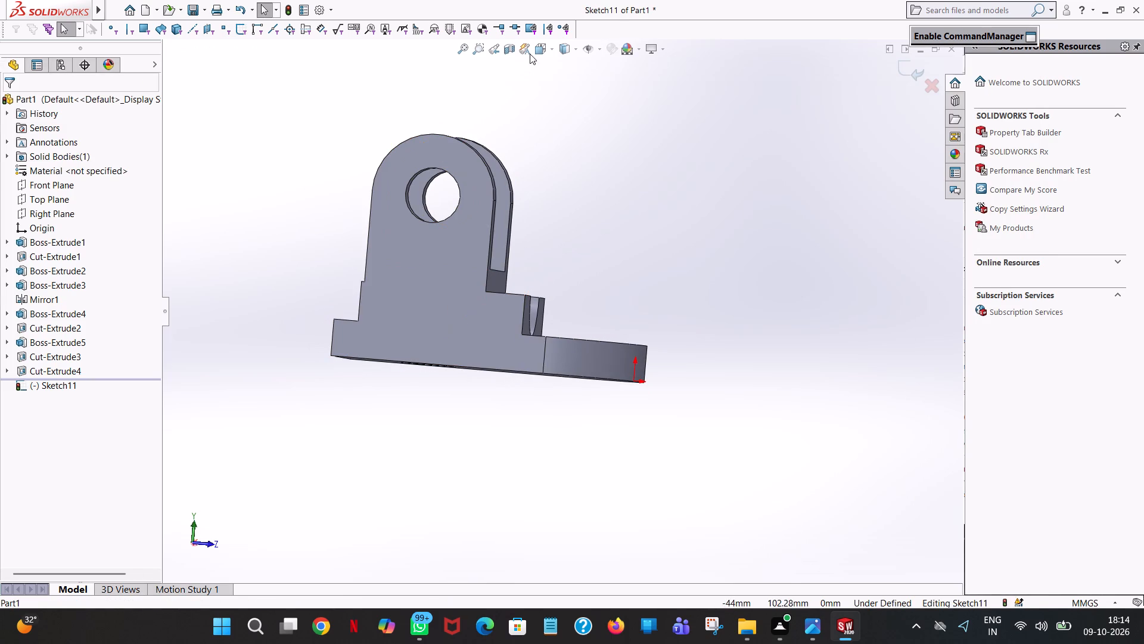
pyautogui.click(552, 52)
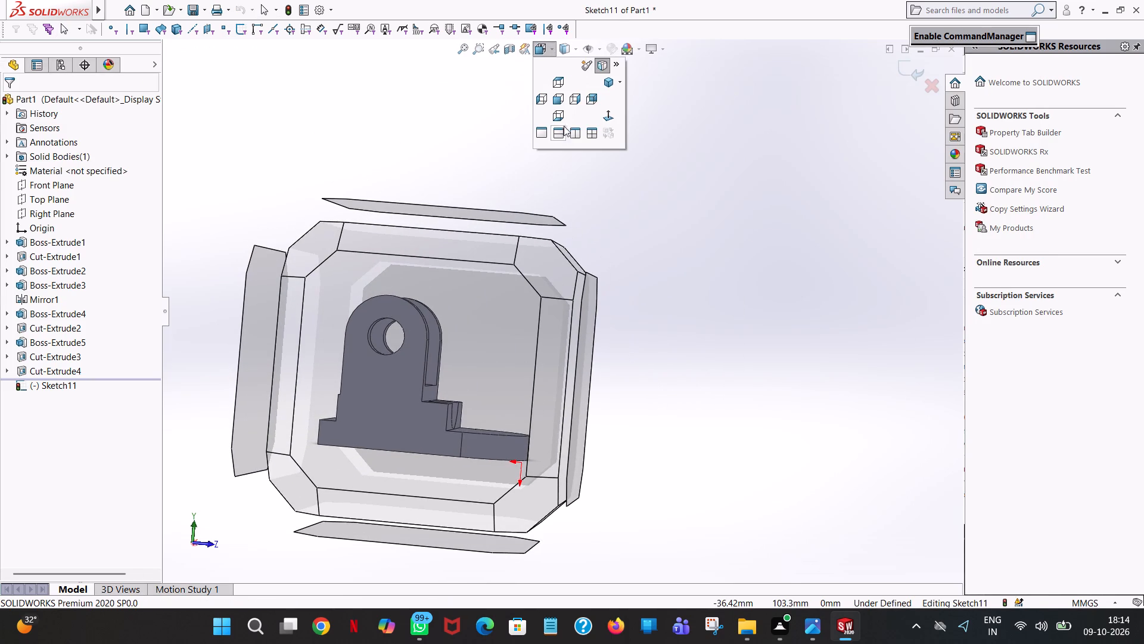
pyautogui.click(607, 116)
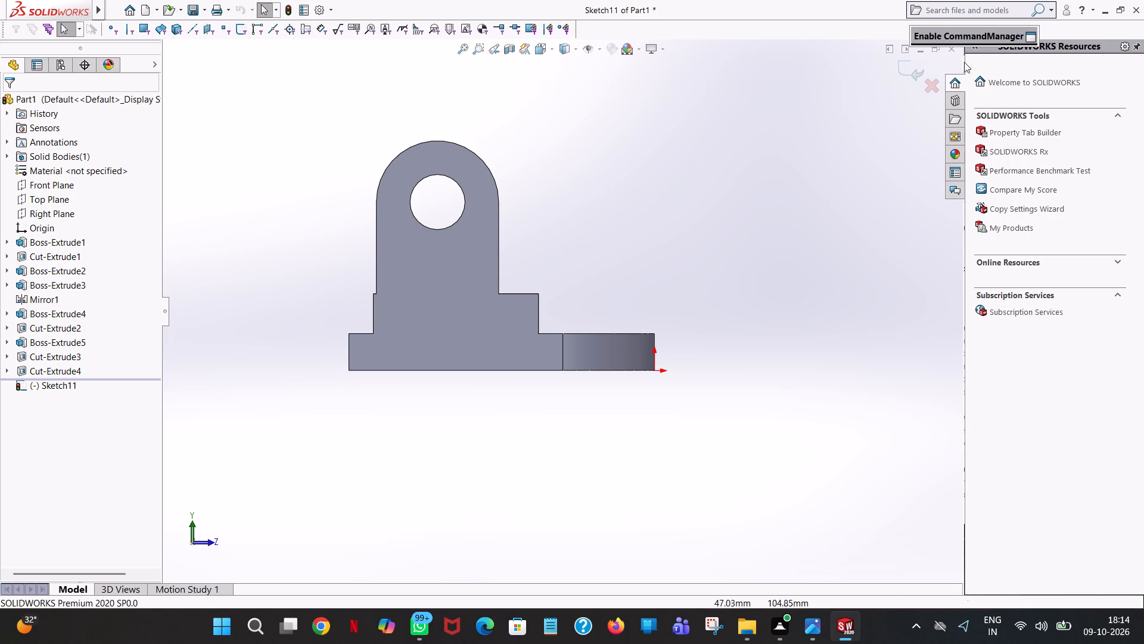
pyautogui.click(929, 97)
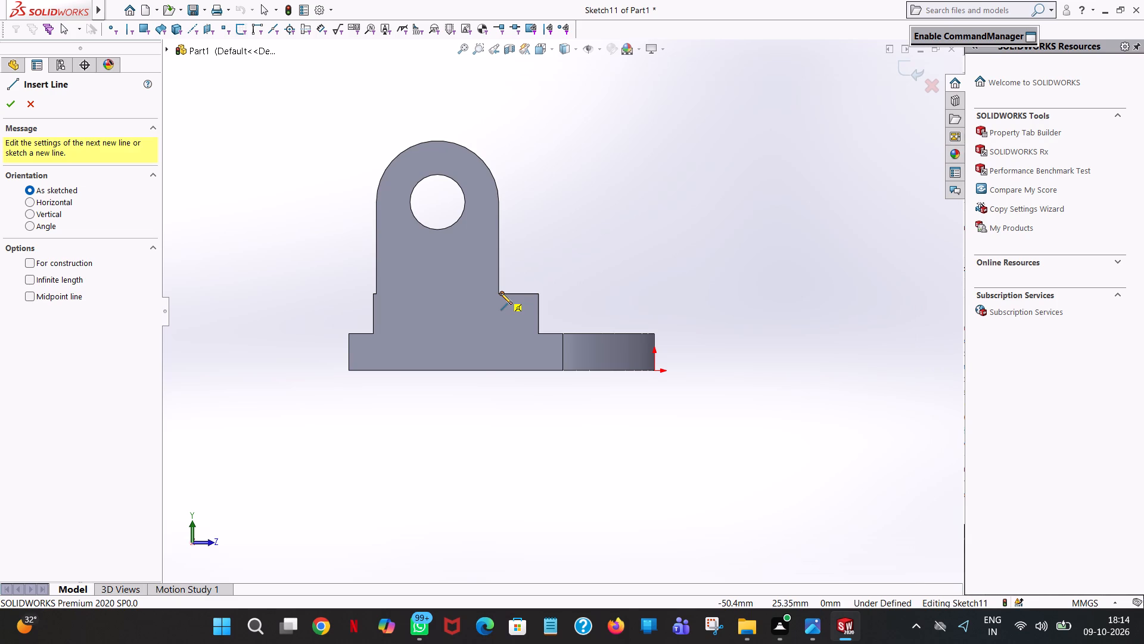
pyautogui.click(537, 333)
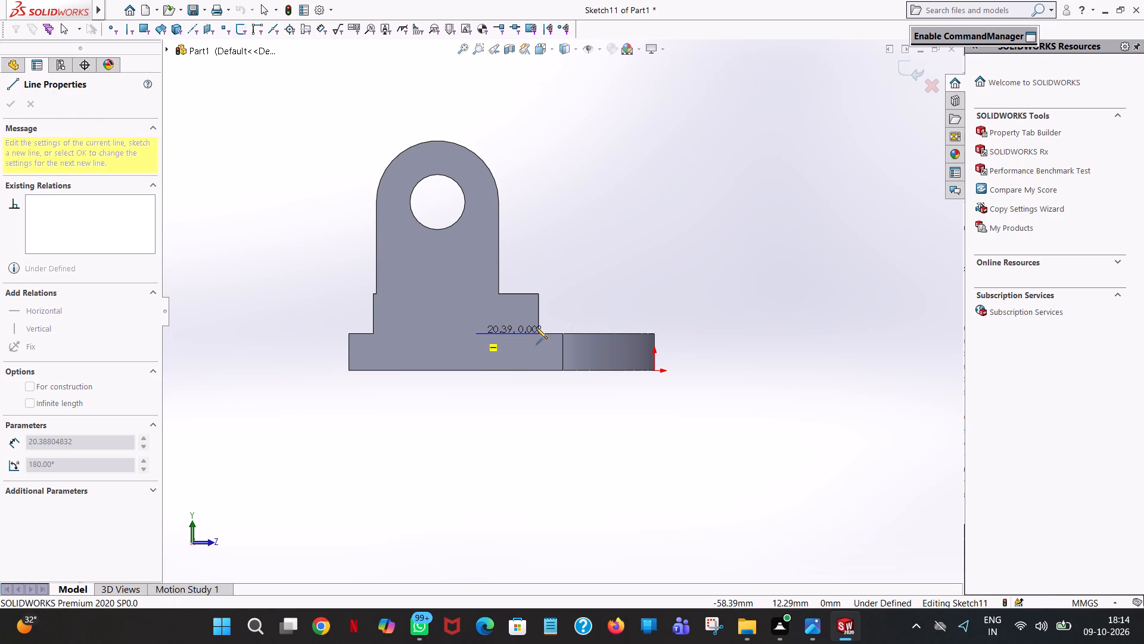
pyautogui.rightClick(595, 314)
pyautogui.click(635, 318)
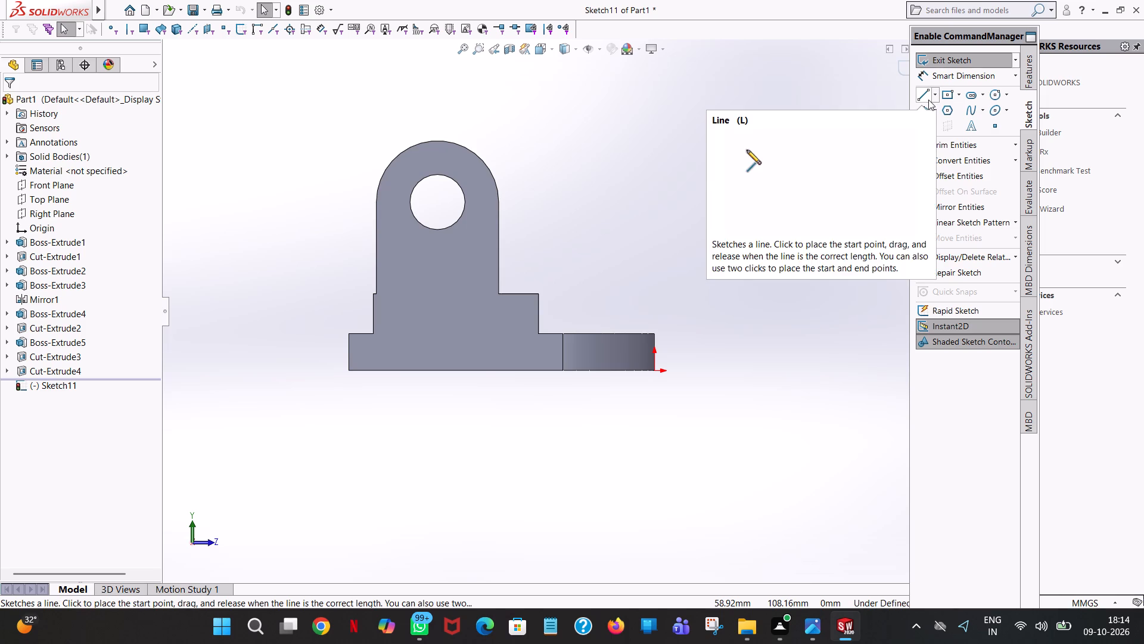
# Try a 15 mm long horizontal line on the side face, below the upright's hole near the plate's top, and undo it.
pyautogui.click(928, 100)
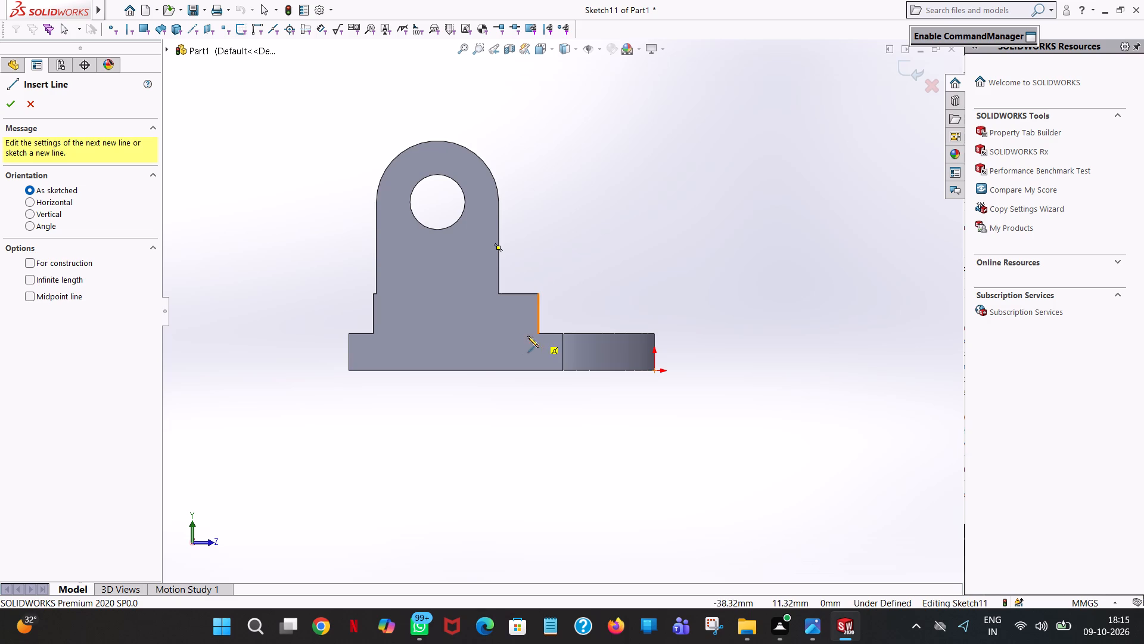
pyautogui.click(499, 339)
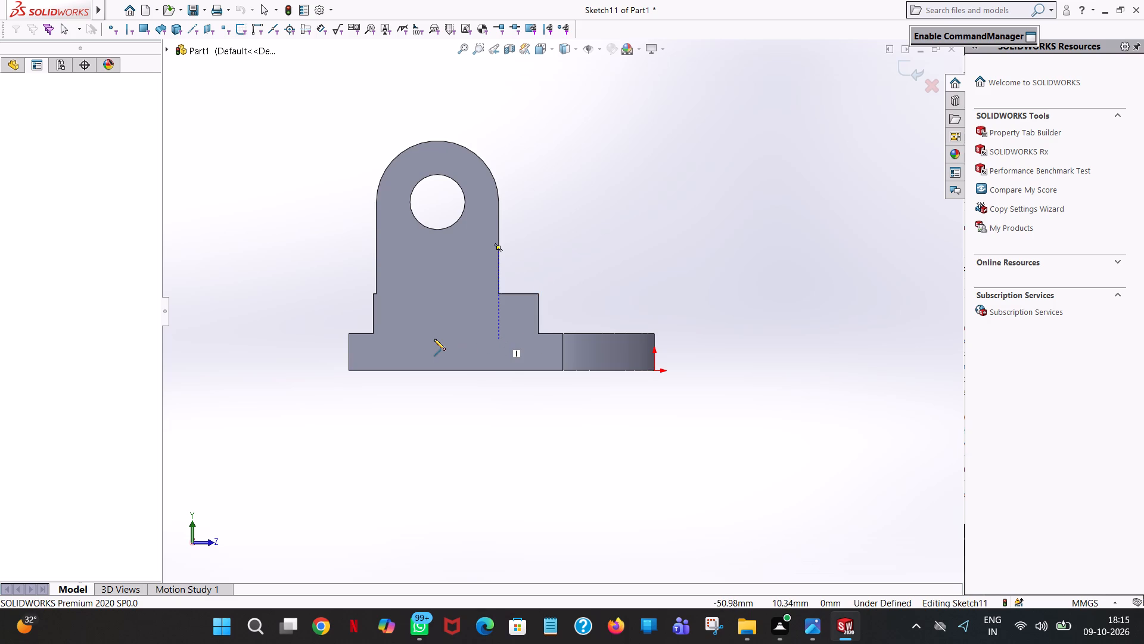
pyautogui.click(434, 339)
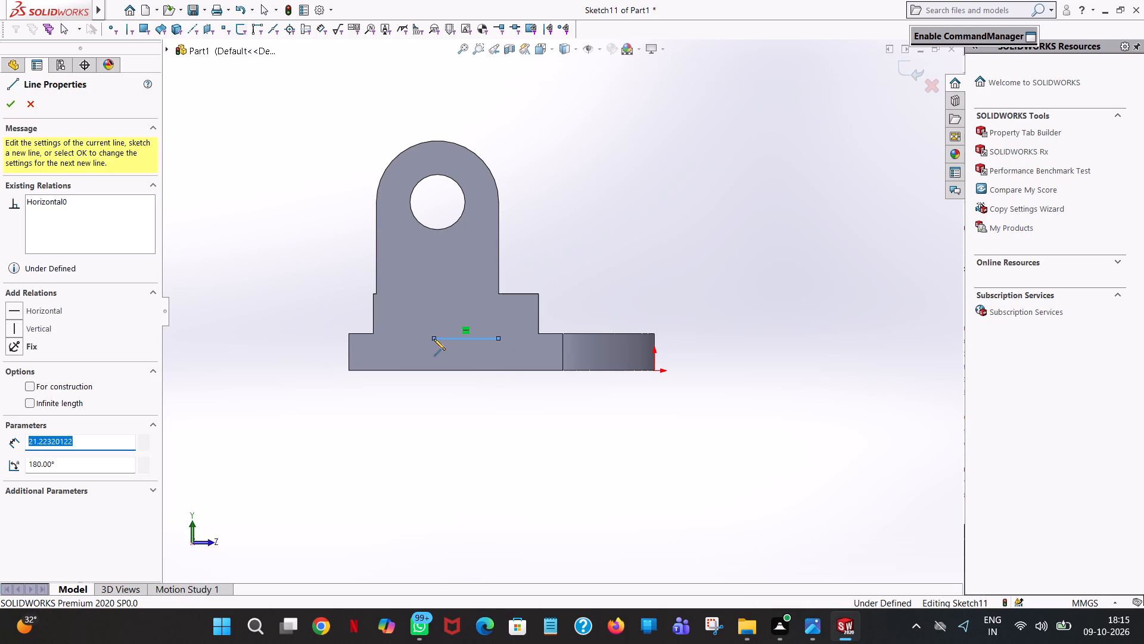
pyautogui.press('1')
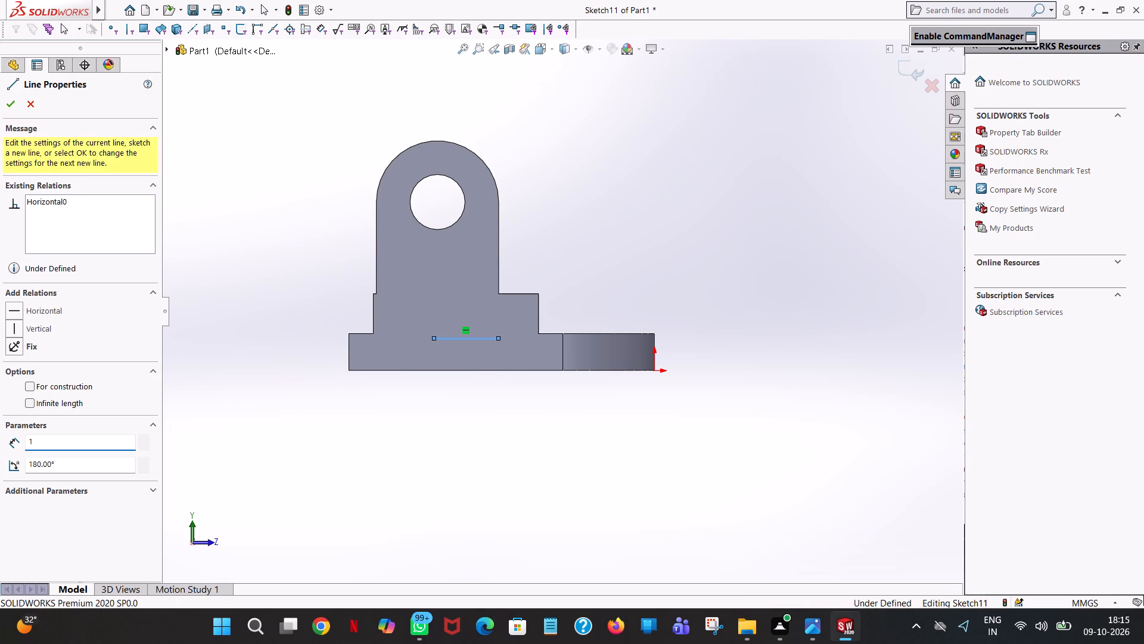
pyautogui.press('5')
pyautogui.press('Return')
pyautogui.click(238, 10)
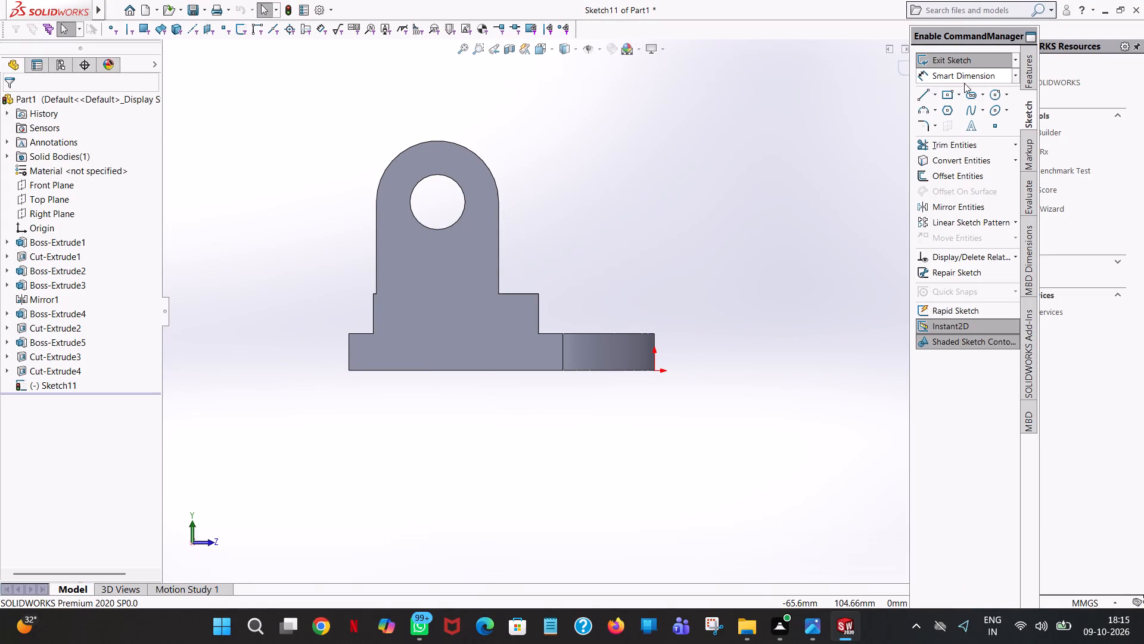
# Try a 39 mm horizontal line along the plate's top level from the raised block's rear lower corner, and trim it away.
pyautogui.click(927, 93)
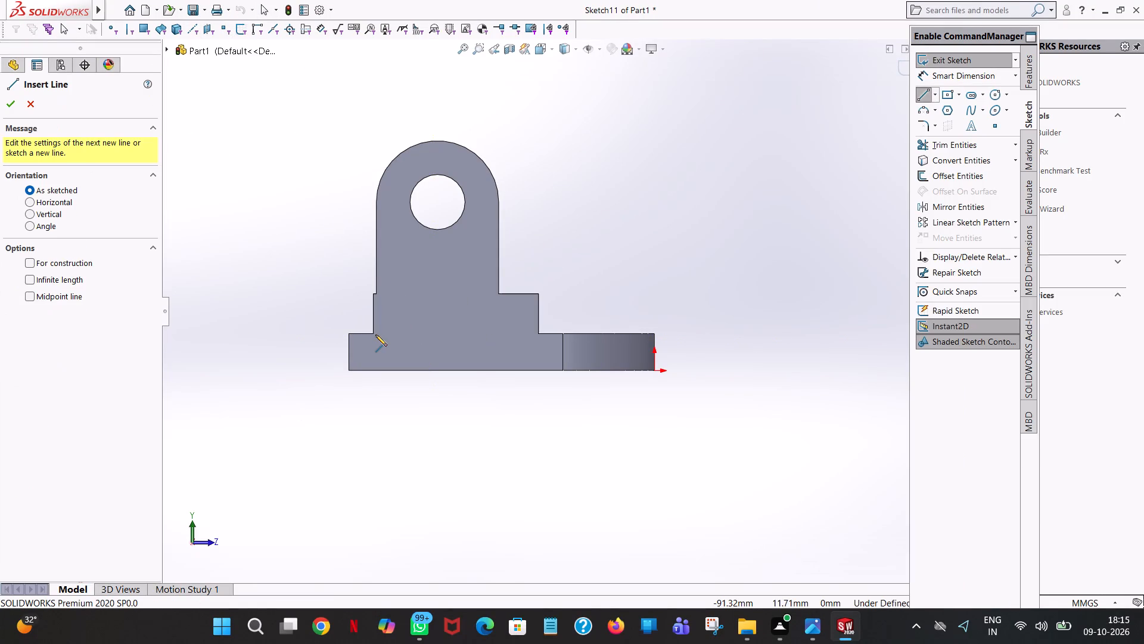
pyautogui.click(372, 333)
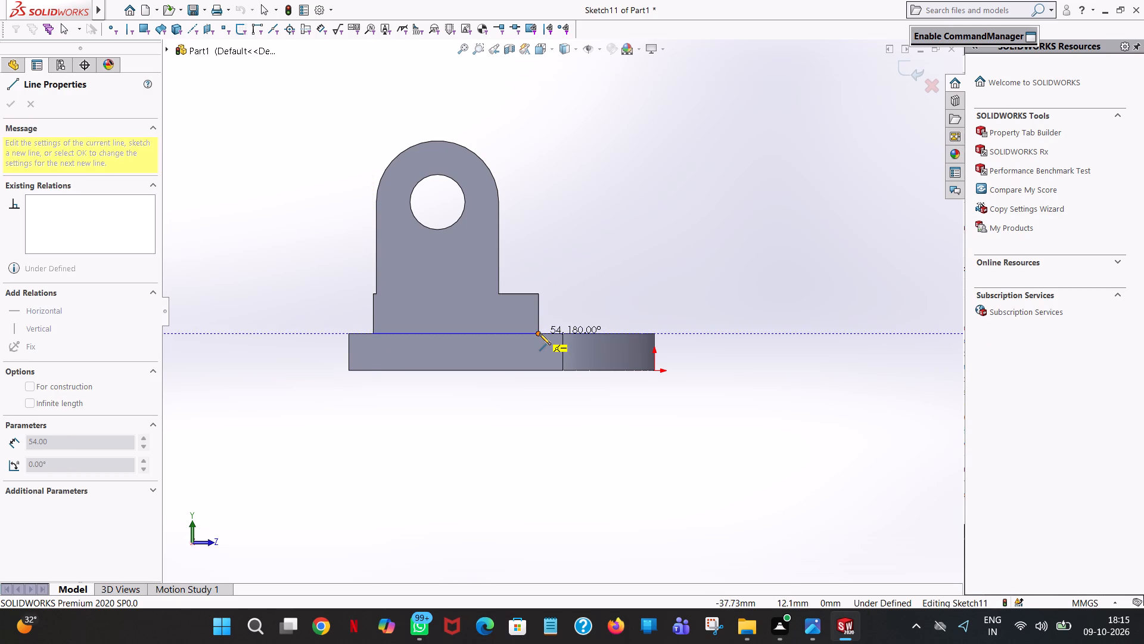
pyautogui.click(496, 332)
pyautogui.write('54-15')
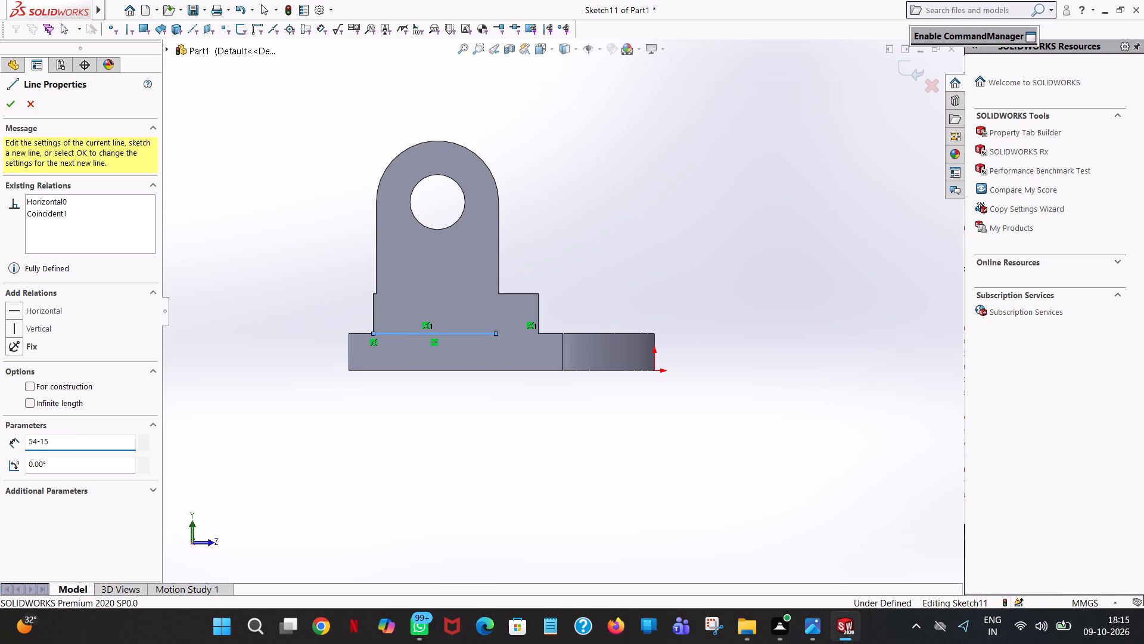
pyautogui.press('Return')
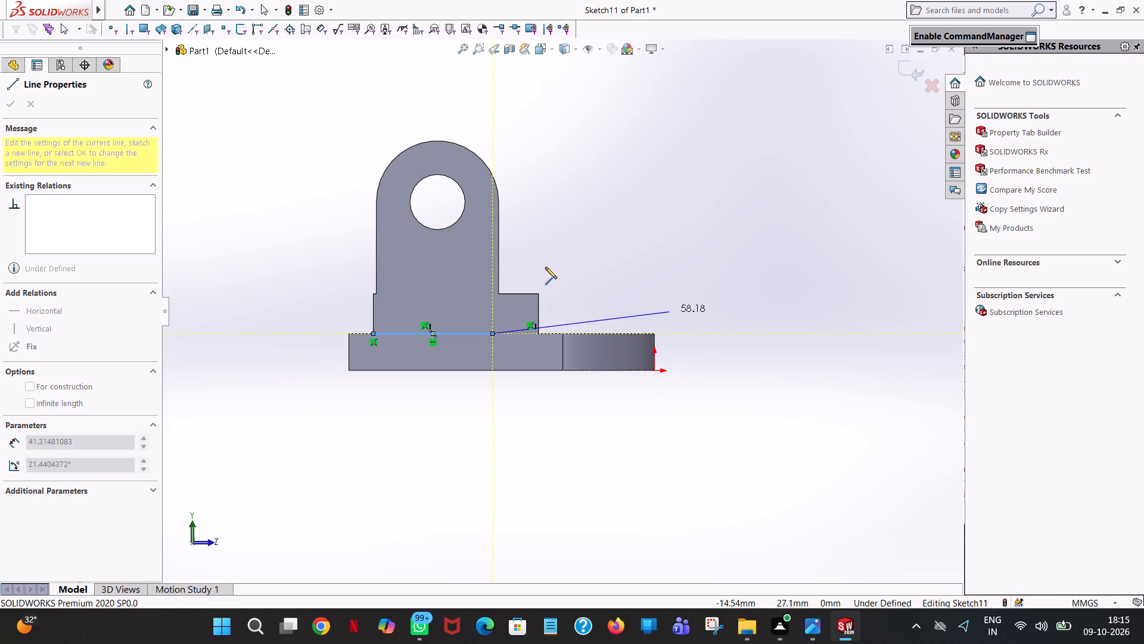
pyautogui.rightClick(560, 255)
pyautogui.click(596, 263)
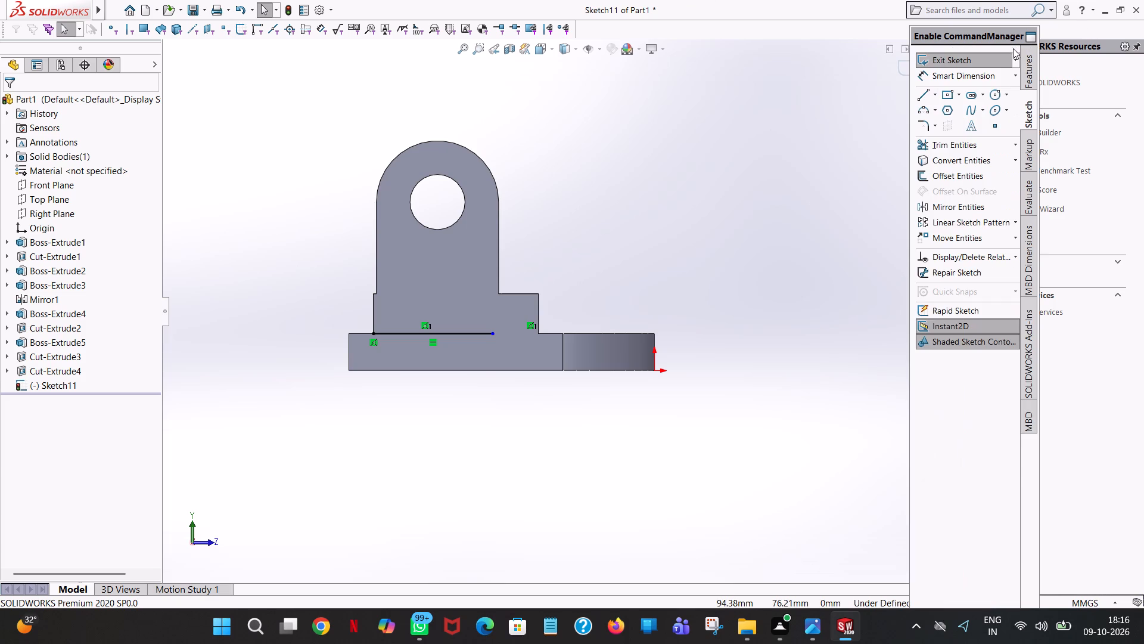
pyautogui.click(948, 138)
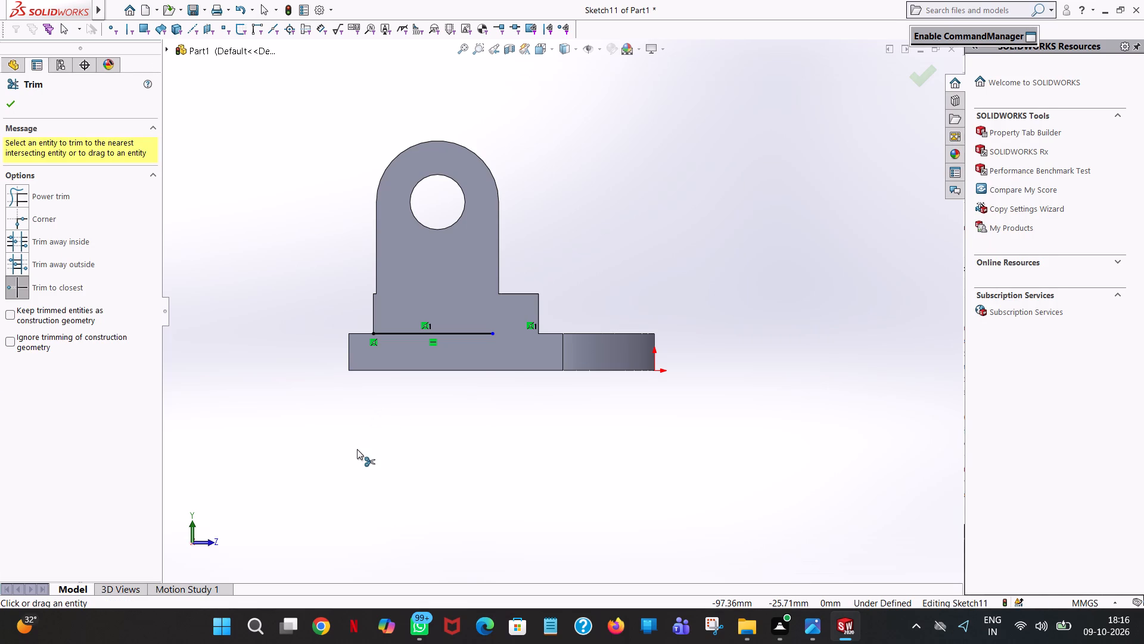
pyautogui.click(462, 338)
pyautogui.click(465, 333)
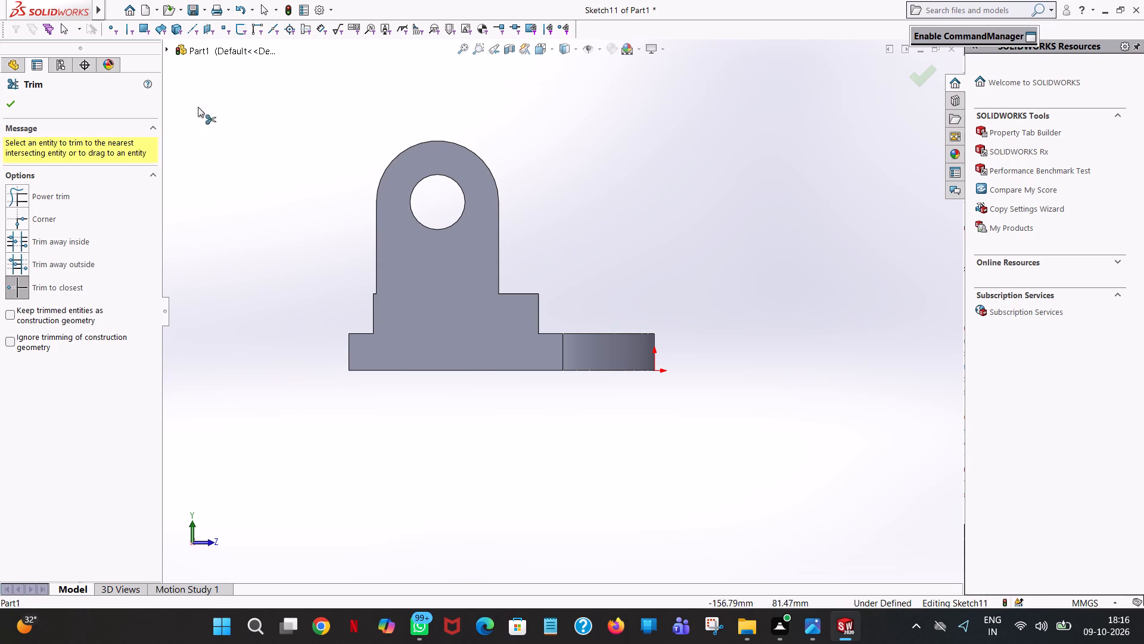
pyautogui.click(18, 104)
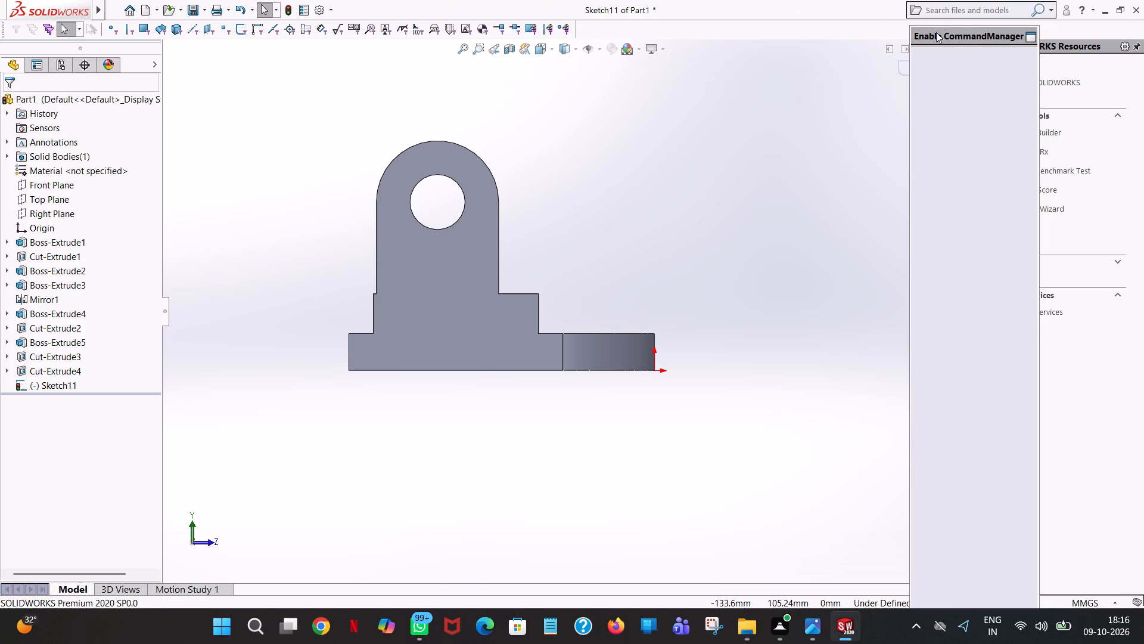
# Sketch a 26 mm horizontal line from the raised block's rear lower corner towards the plate's rounded end.
pyautogui.click(919, 97)
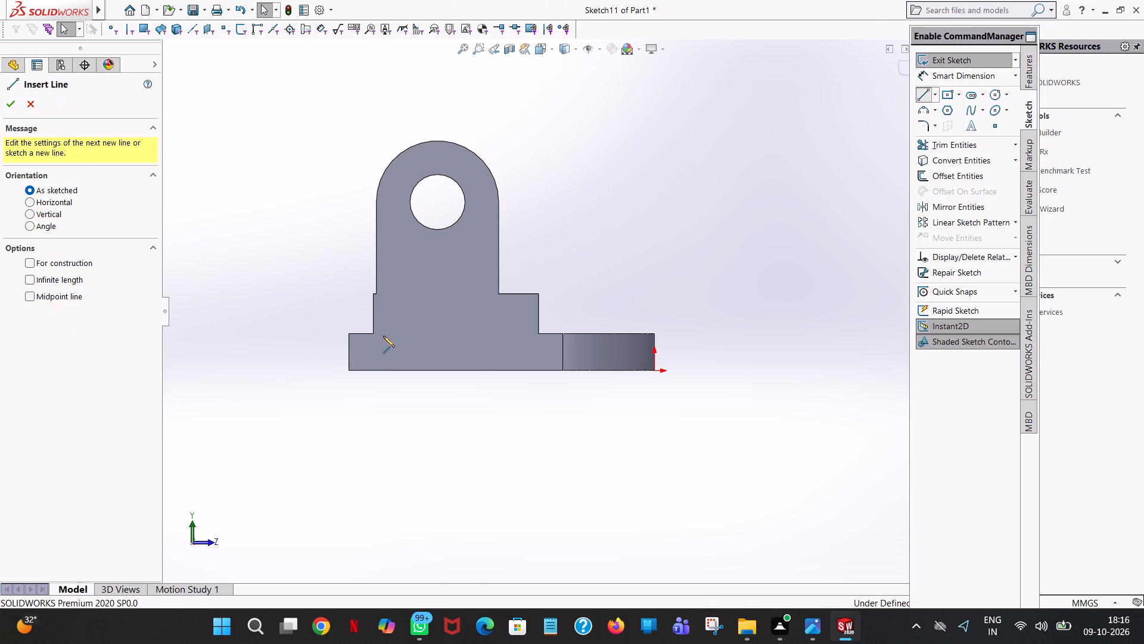
pyautogui.click(373, 335)
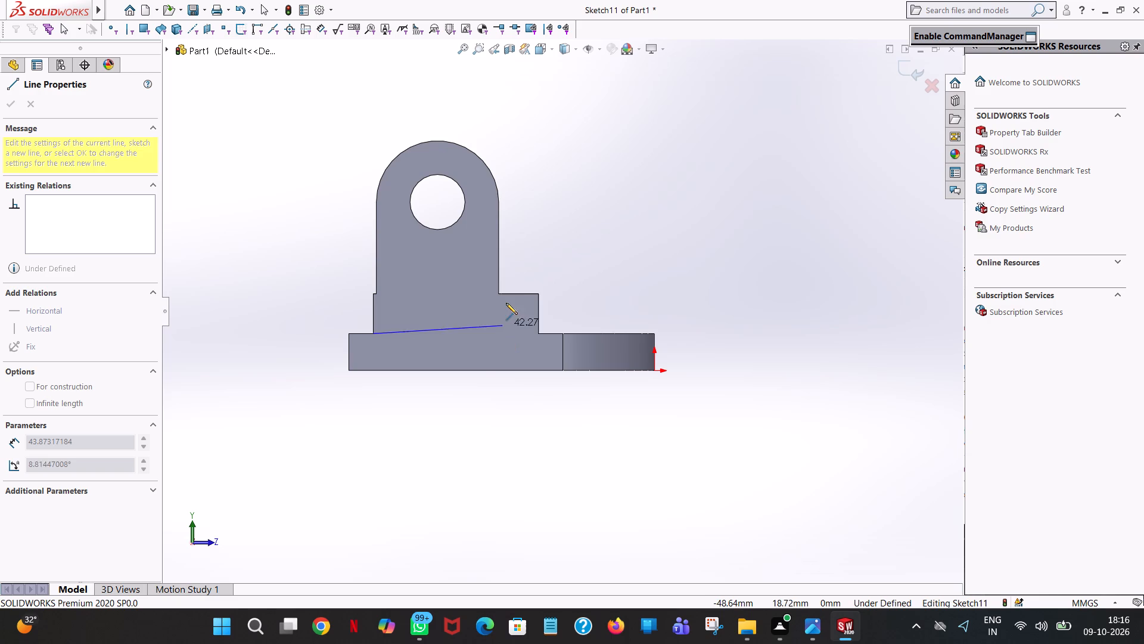
pyautogui.click(500, 333)
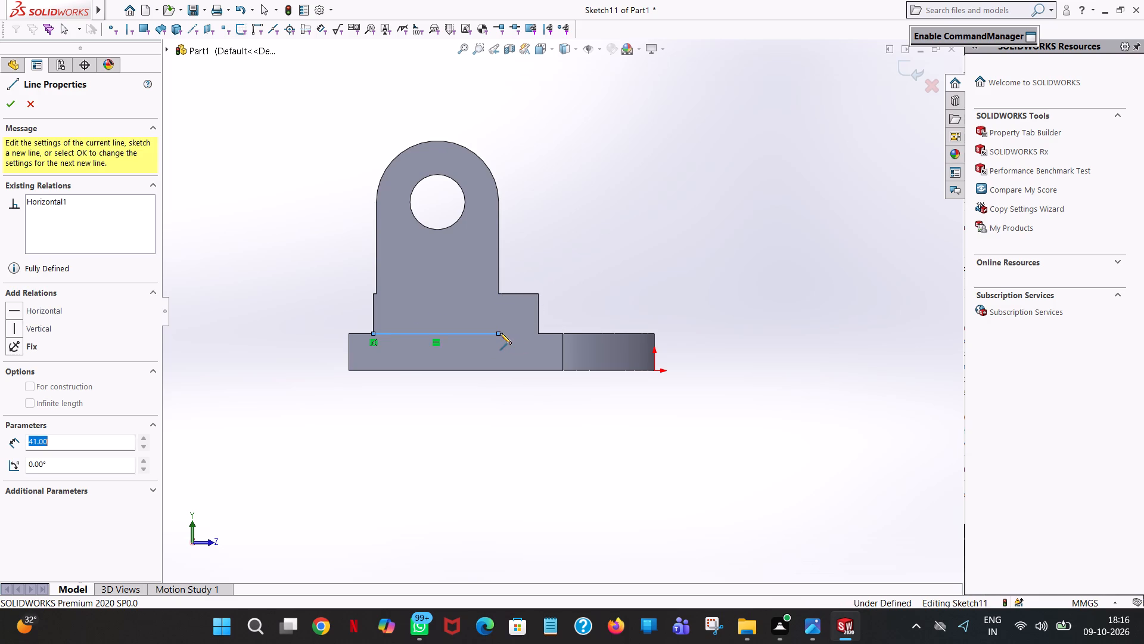
pyautogui.write('41-15')
pyautogui.press('Return')
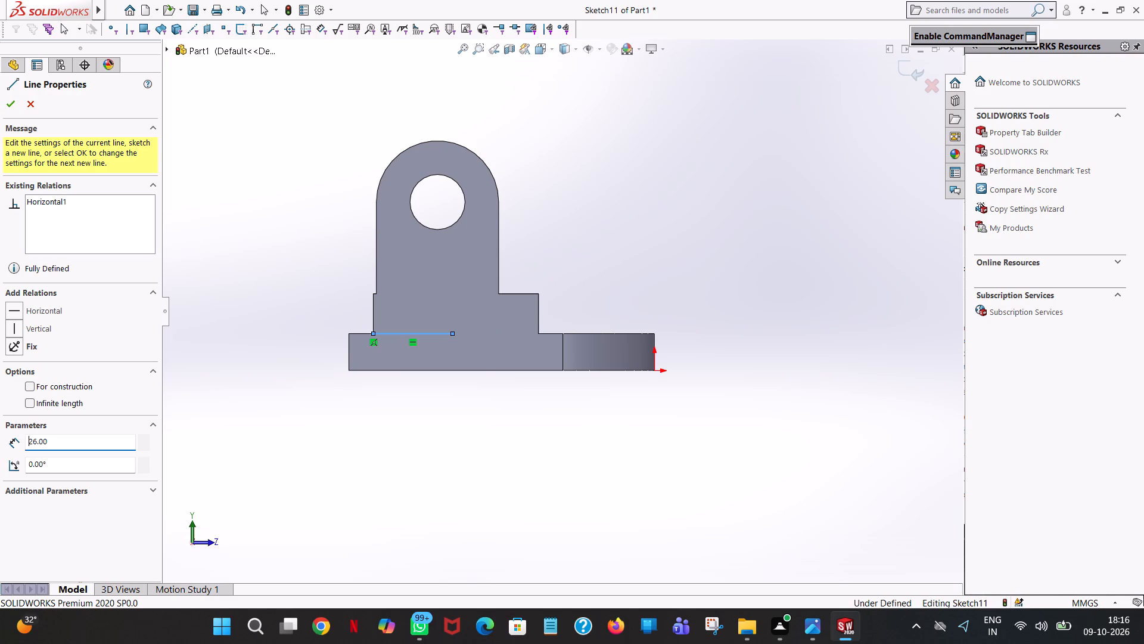
pyautogui.rightClick(500, 333)
pyautogui.click(571, 336)
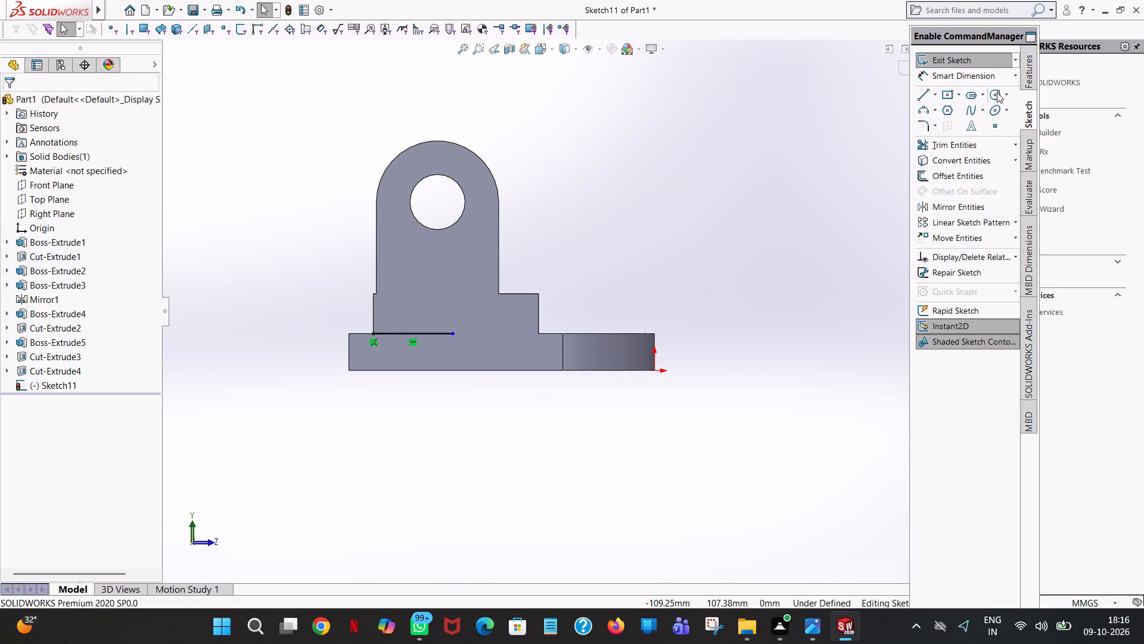
# Sketch a circle of 5 mm radius centred on the free end of the 26 mm line.
pyautogui.click(997, 92)
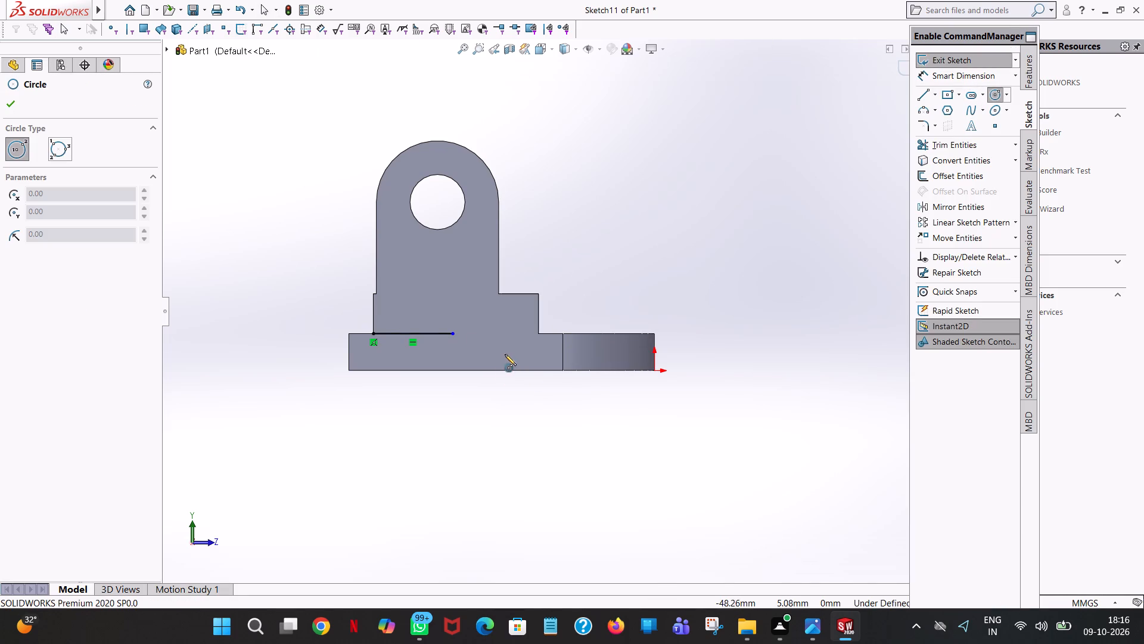
pyautogui.click(450, 336)
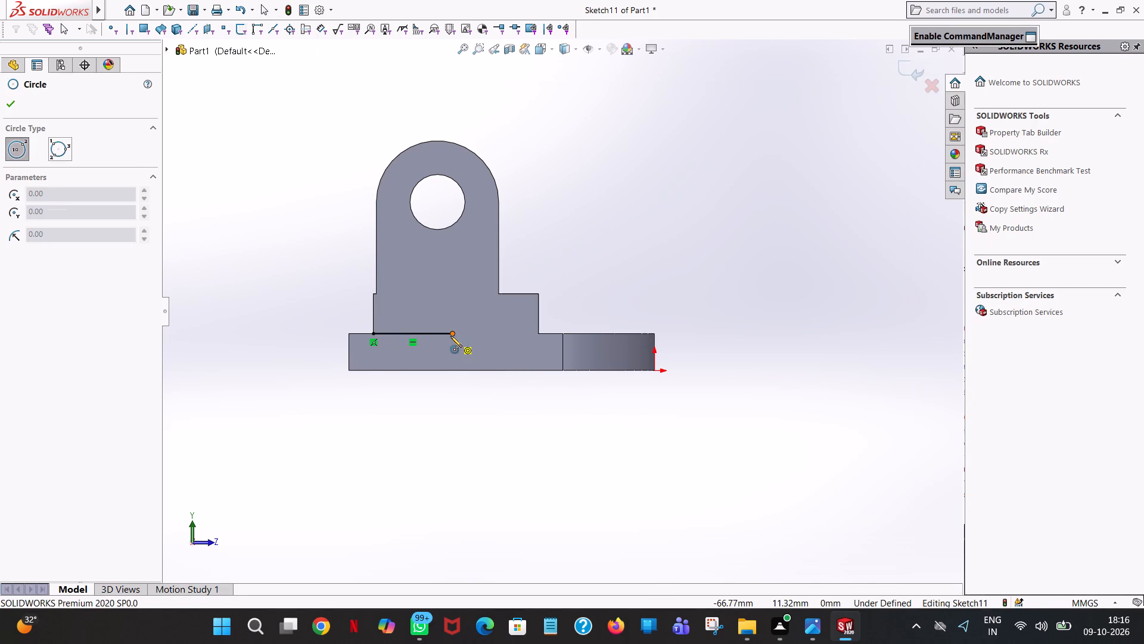
pyautogui.click(471, 321)
pyautogui.press('5')
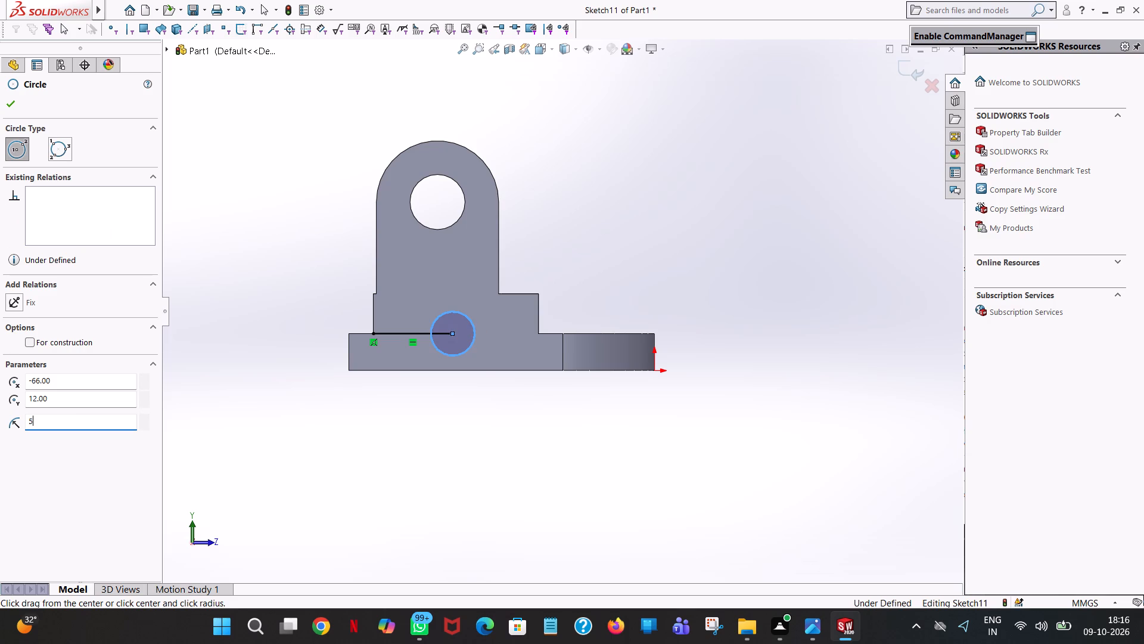
pyautogui.press('Return')
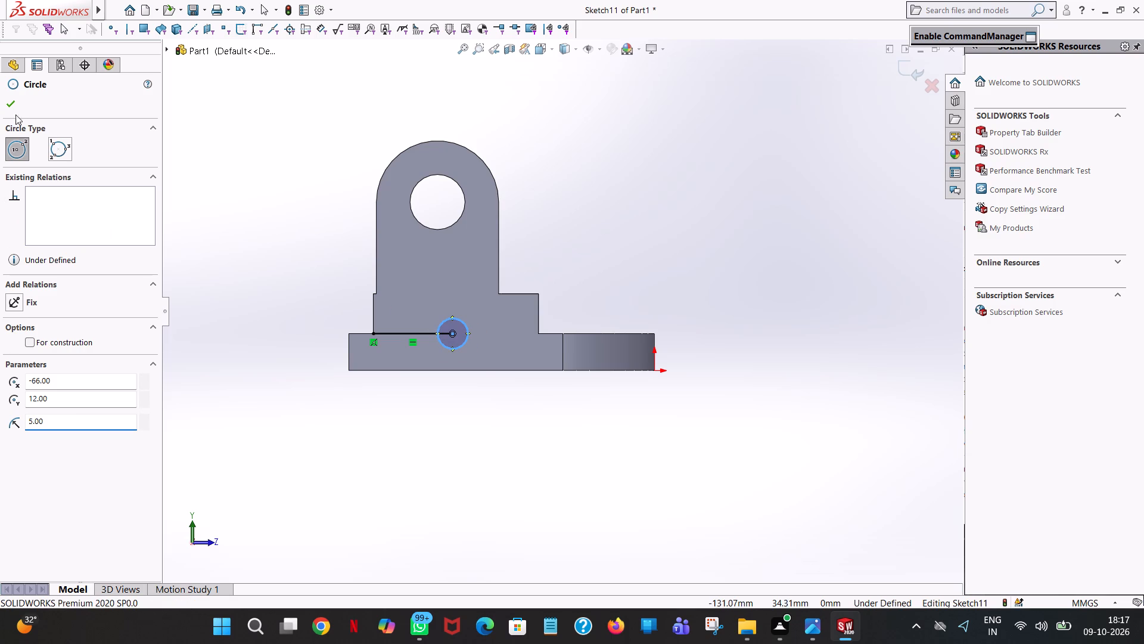
pyautogui.click(10, 109)
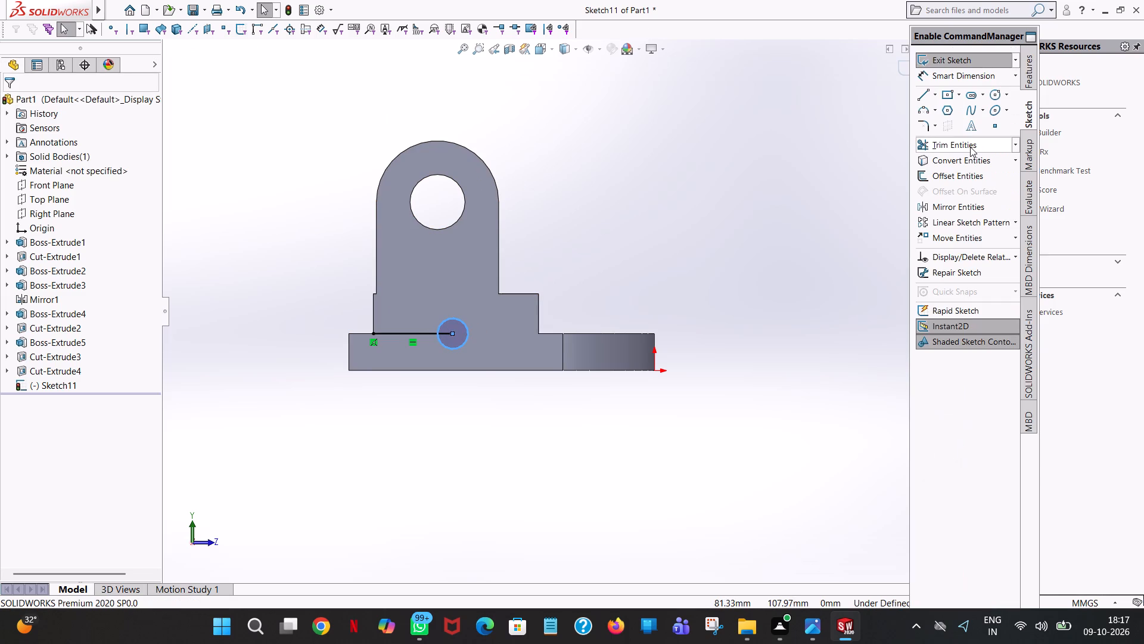
# Trim away the 26 mm locating line, leaving only the circle in the sketch.
pyautogui.click(970, 147)
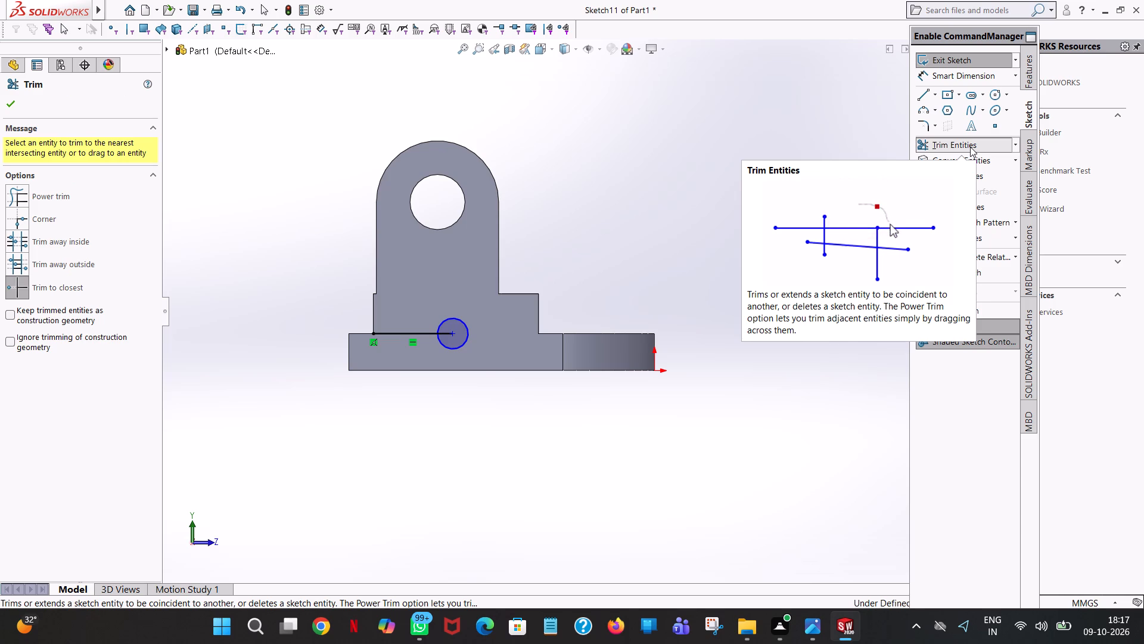
pyautogui.click(409, 330)
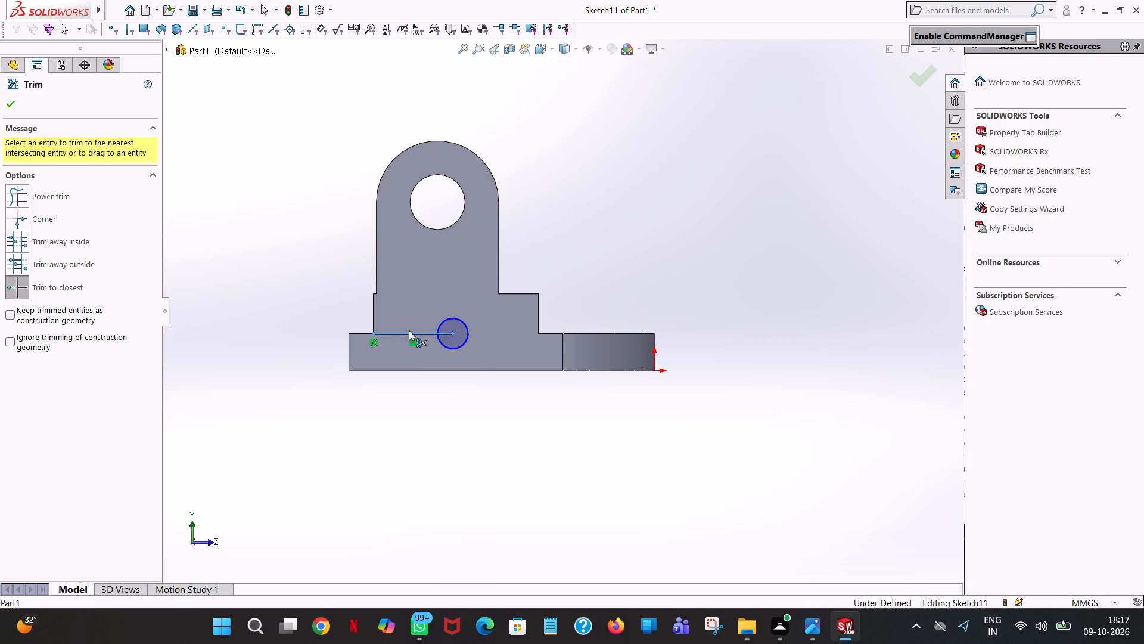
pyautogui.click(452, 335)
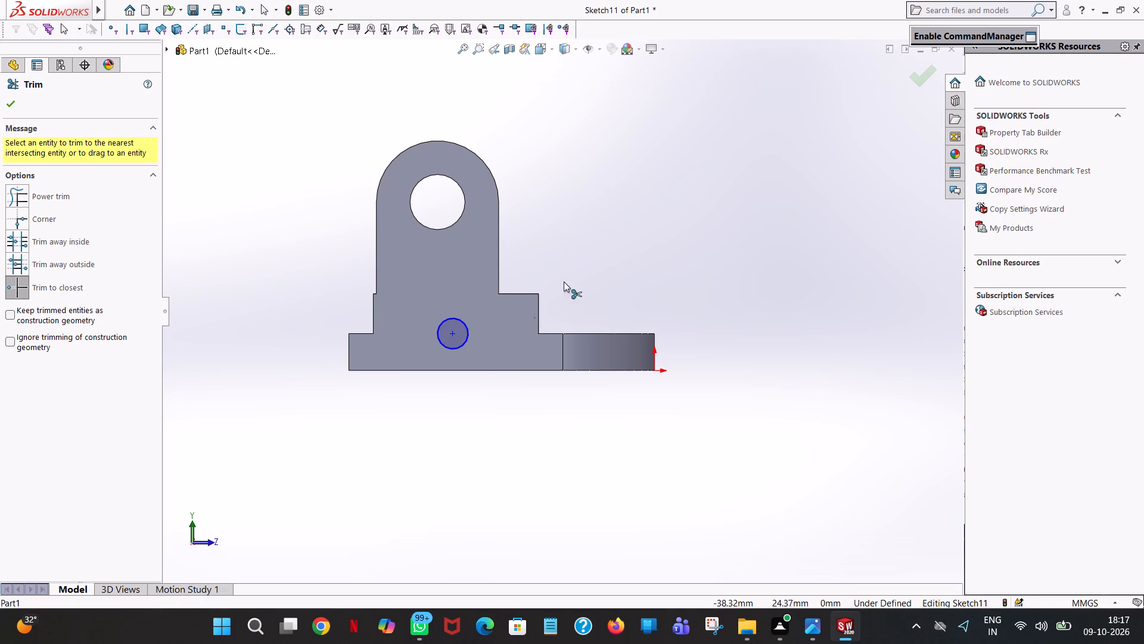
pyautogui.click(12, 109)
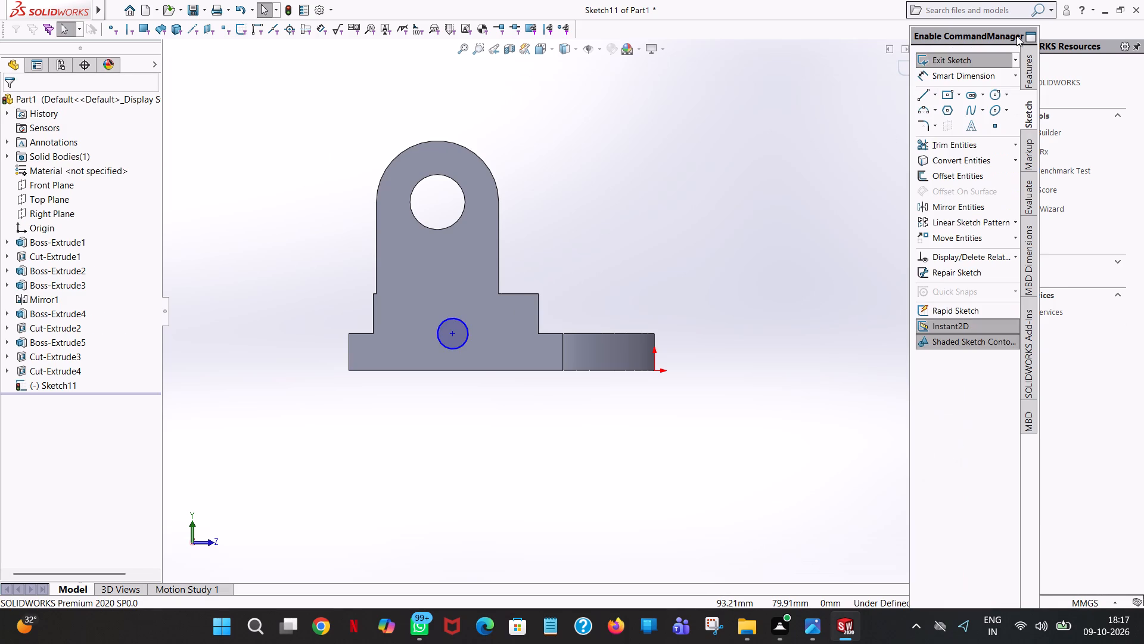
# Cut the 5 mm radius circle through the part's base with a blind depth of 139 mm.
pyautogui.click(1027, 89)
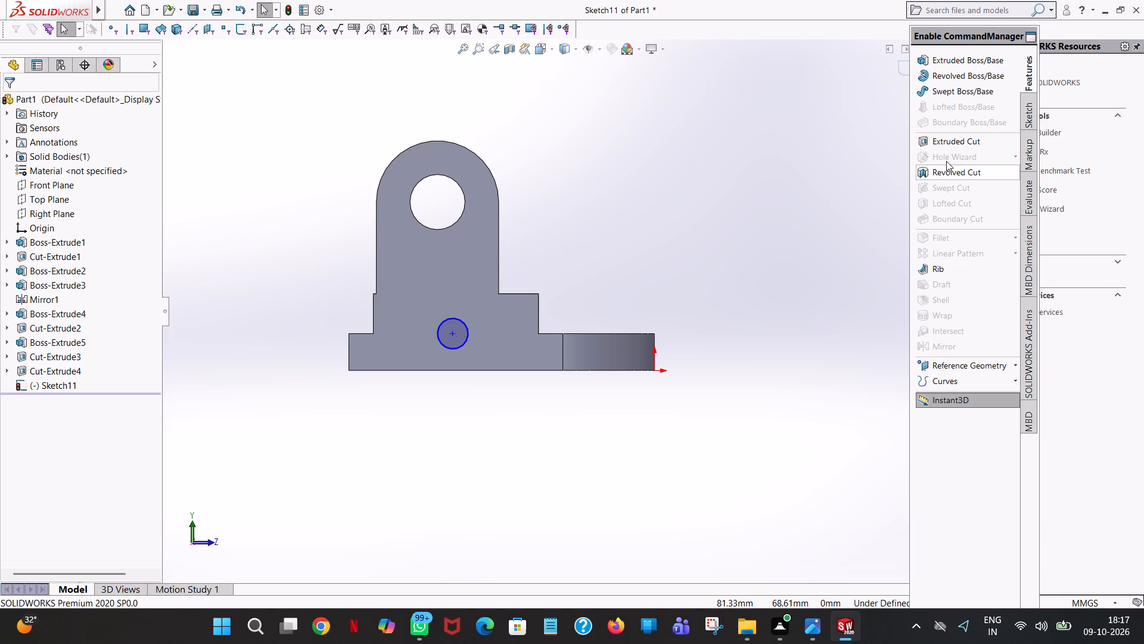
pyautogui.click(968, 146)
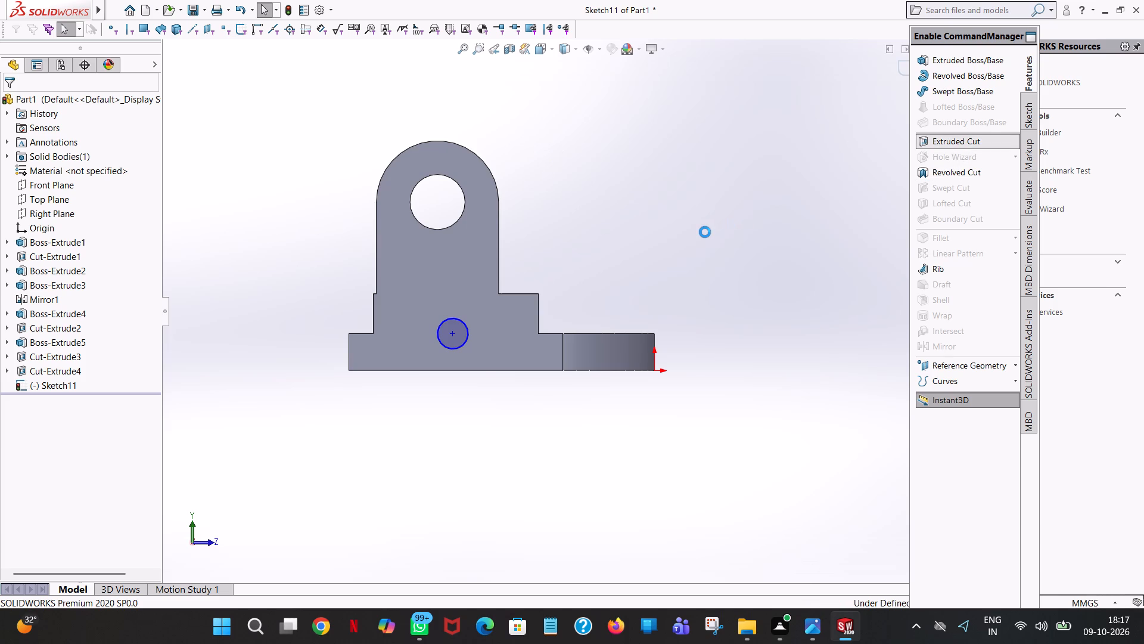
pyautogui.moveTo(700, 239); pyautogui.dragTo(676, 260, button='middle')
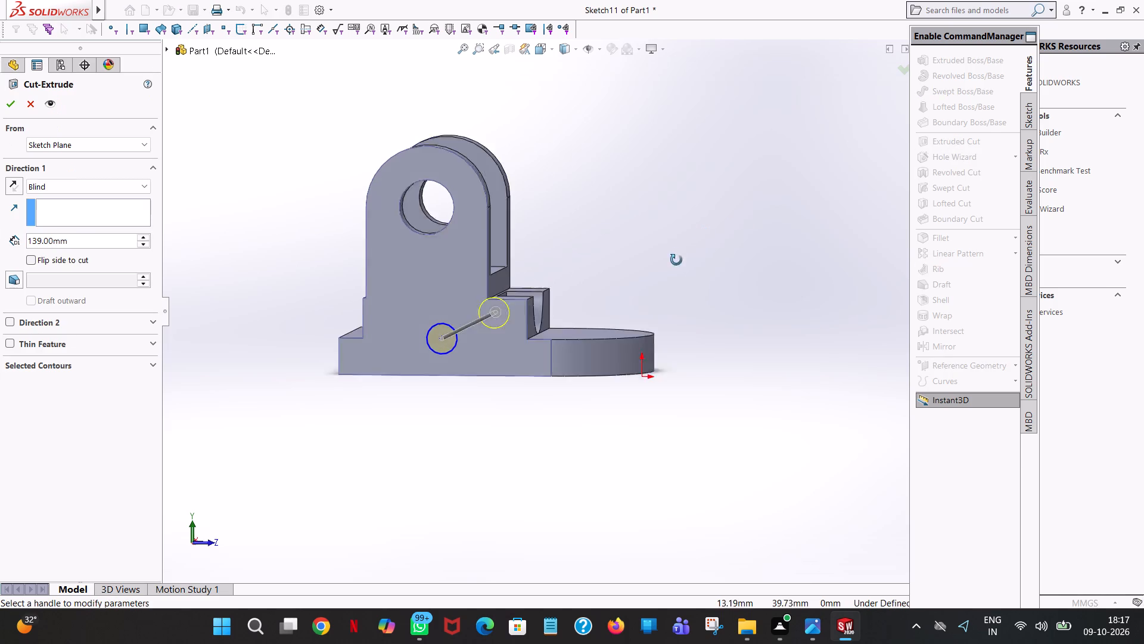
pyautogui.moveTo(676, 260); pyautogui.dragTo(600, 298, button='middle')
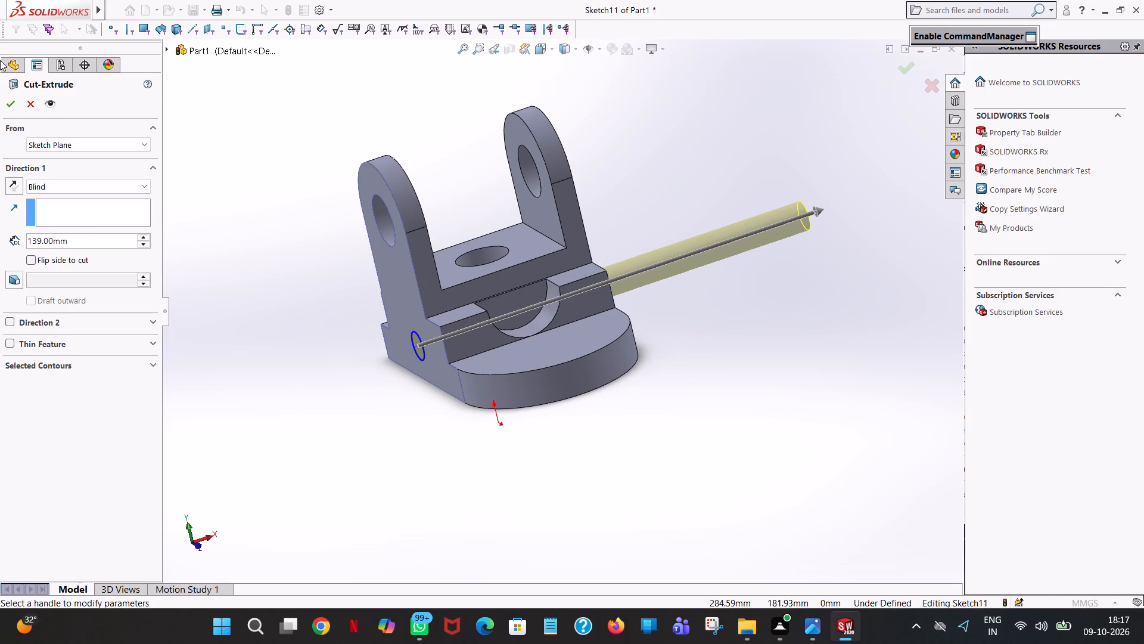
pyautogui.click(13, 112)
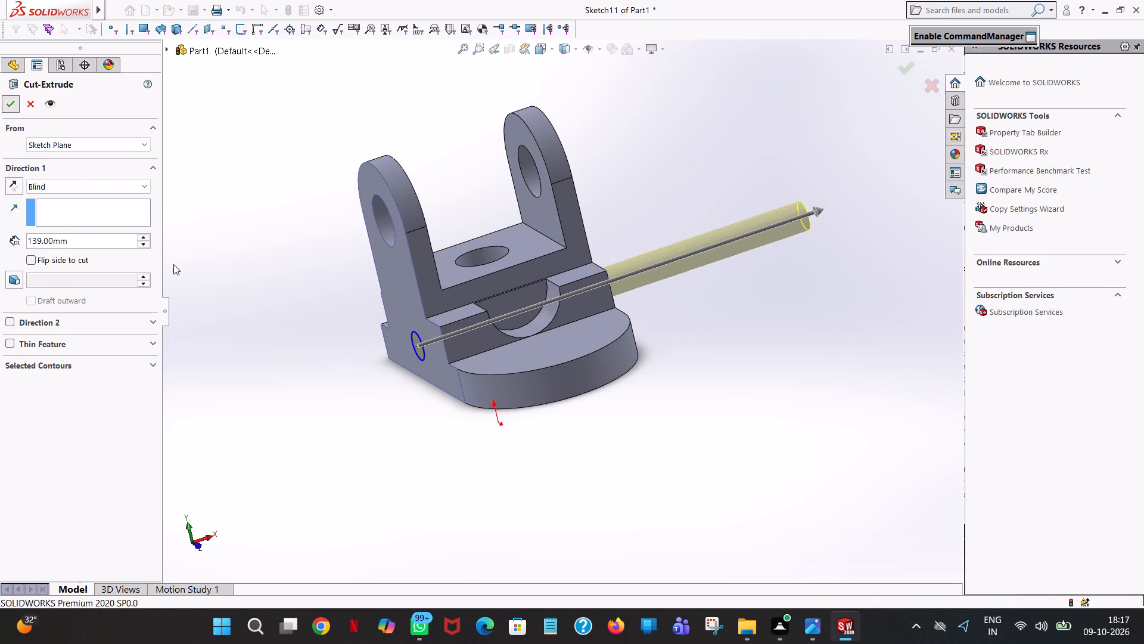
# Examine the bracket from several sides, including the new side hole, and check the task brief.
pyautogui.moveTo(169, 267); pyautogui.dragTo(205, 467, button='middle')
pyautogui.scroll(1, 194, 361)
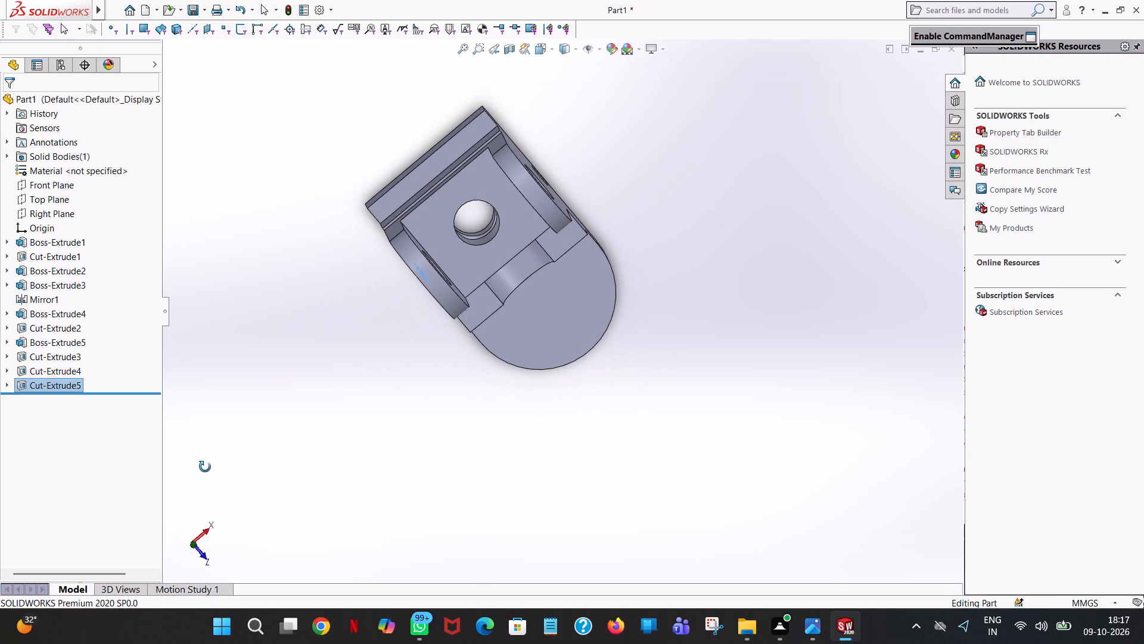
pyautogui.moveTo(205, 467); pyautogui.dragTo(273, 505, button='middle')
pyautogui.scroll(1, 268, 501)
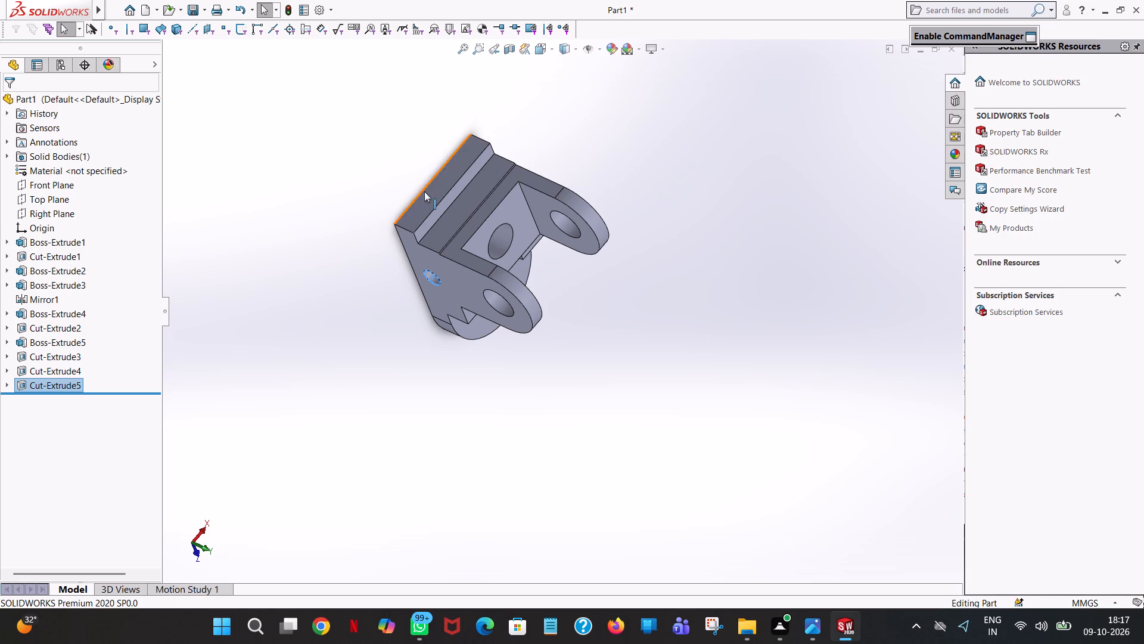
pyautogui.moveTo(599, 293); pyautogui.dragTo(553, 45, button='middle')
pyautogui.scroll(1, 580, 150)
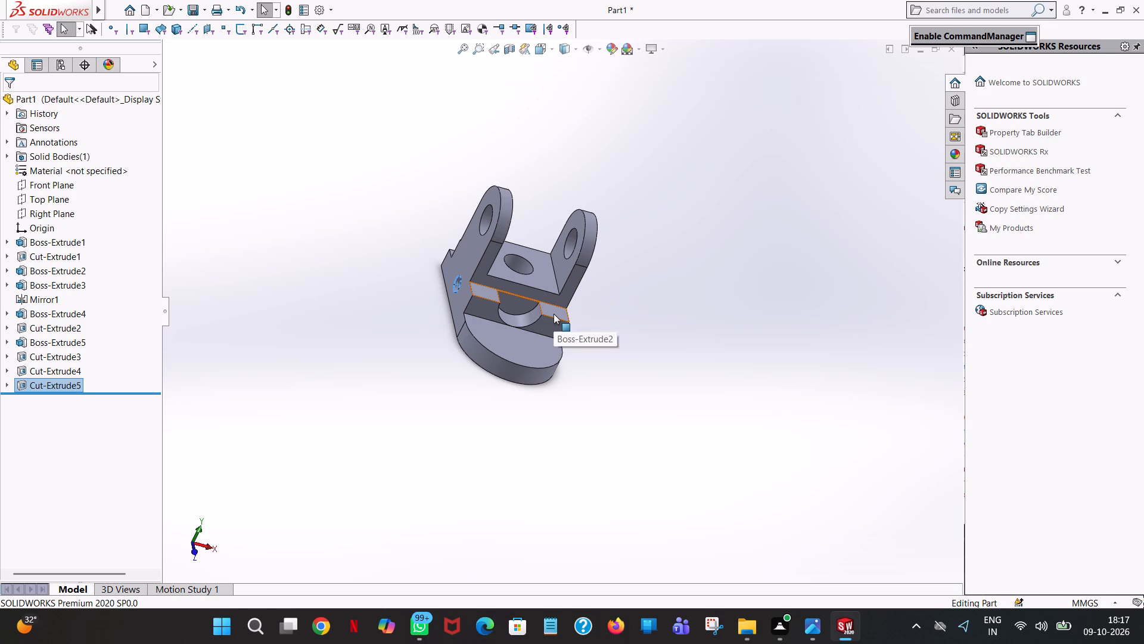
pyautogui.scroll(1, 554, 314)
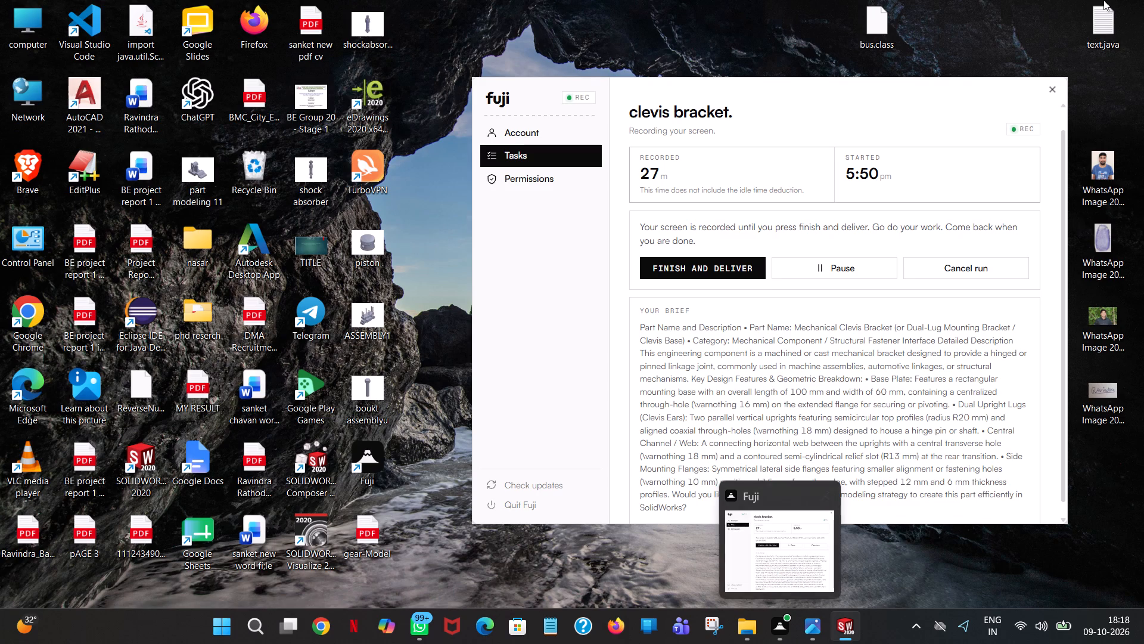
# Start an extruded cut on the plate's rounded-end top face and sketch a 20 mm vertical line from the midpoint of its straight edge.
pyautogui.scroll(-1, 526, 332)
pyautogui.moveTo(526, 332); pyautogui.dragTo(542, 399, button='middle')
pyautogui.scroll(-1, 539, 385)
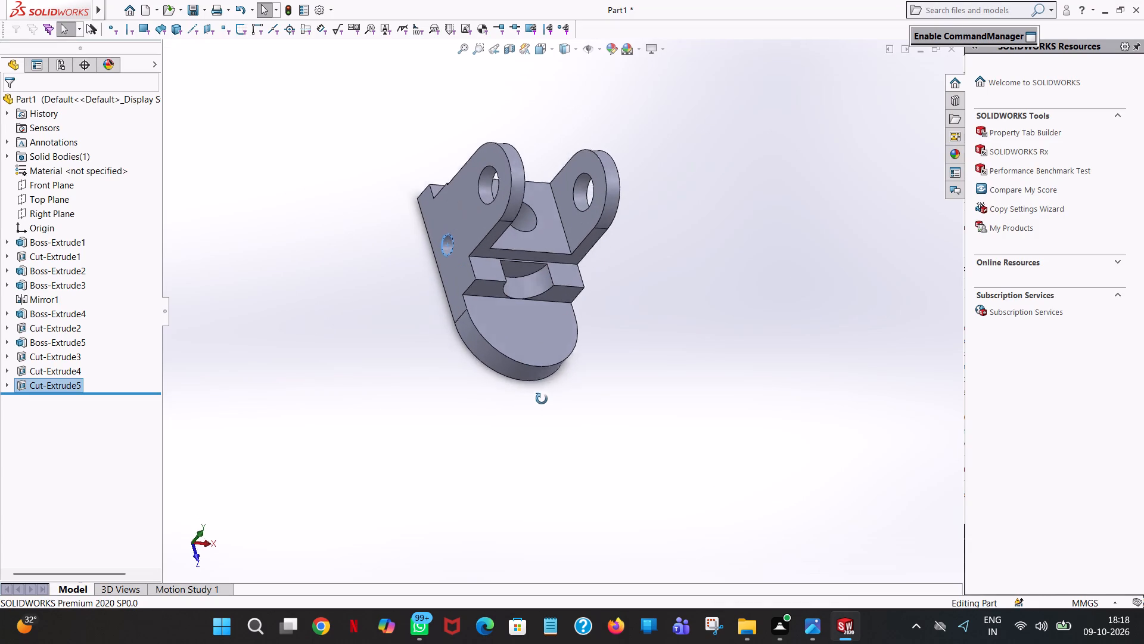
pyautogui.moveTo(542, 399); pyautogui.dragTo(510, 382, button='middle')
pyautogui.scroll(-1, 555, 441)
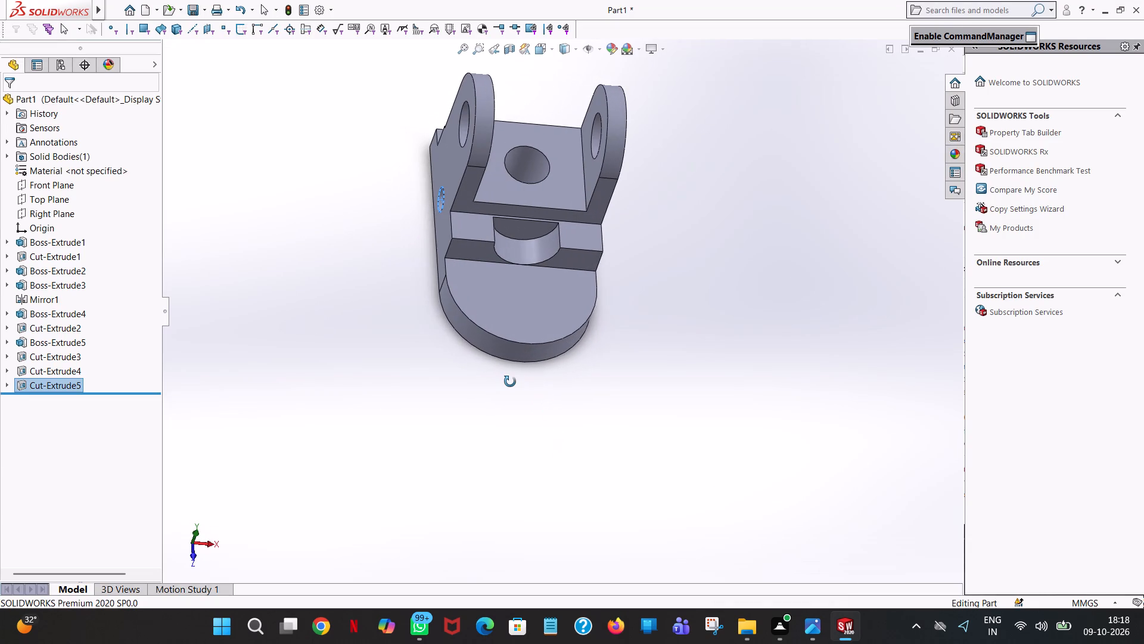
pyautogui.moveTo(510, 382); pyautogui.dragTo(496, 419, button='middle')
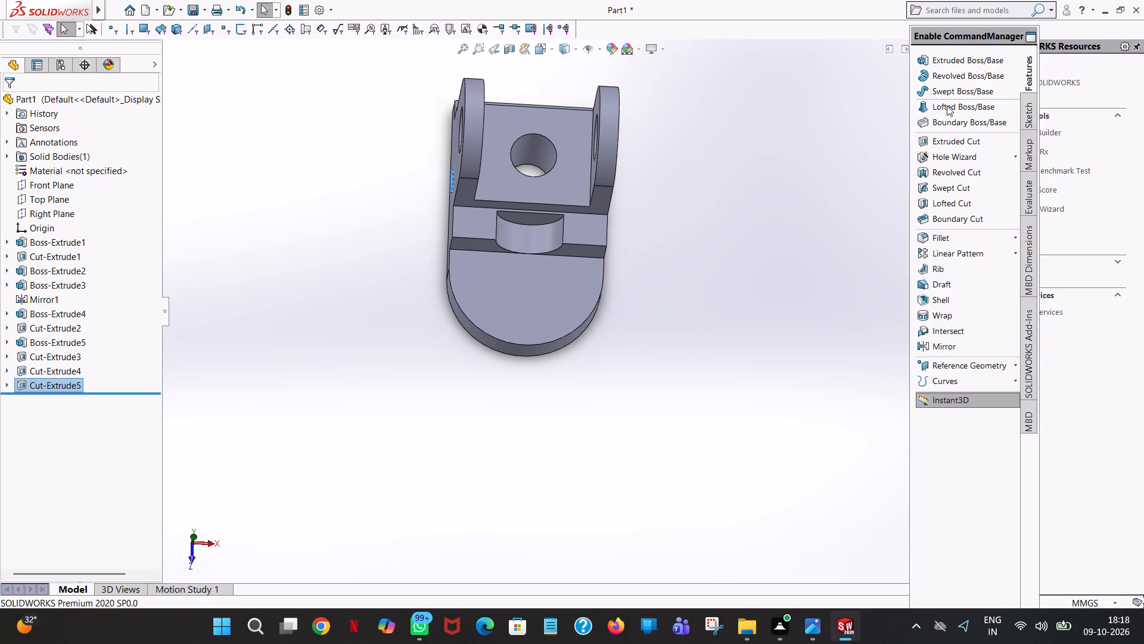
pyautogui.click(977, 140)
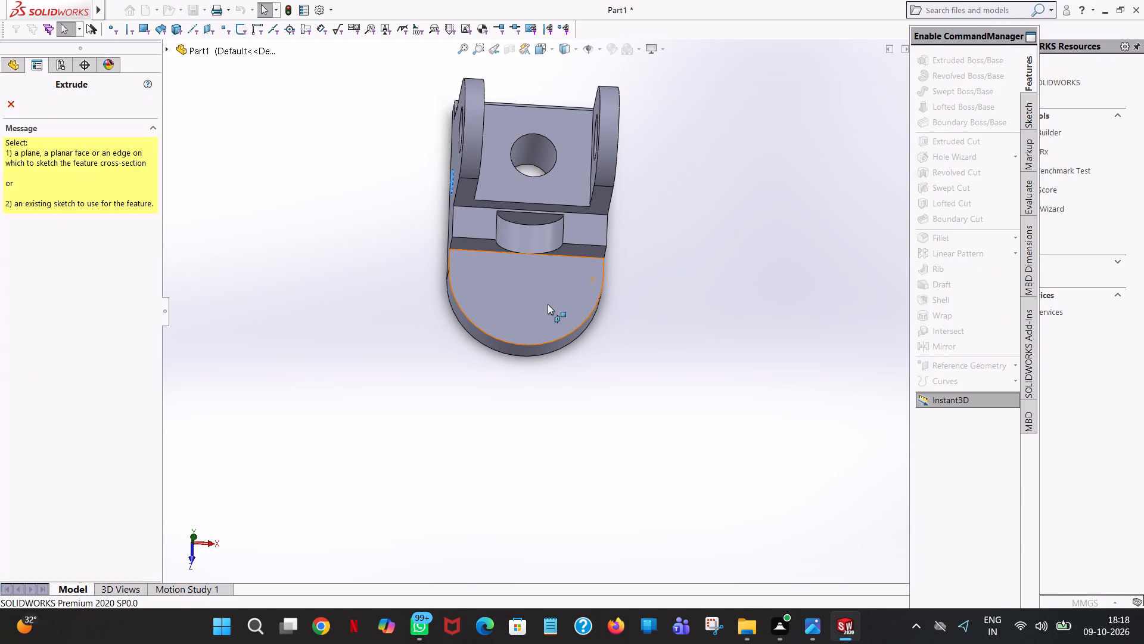
pyautogui.click(548, 304)
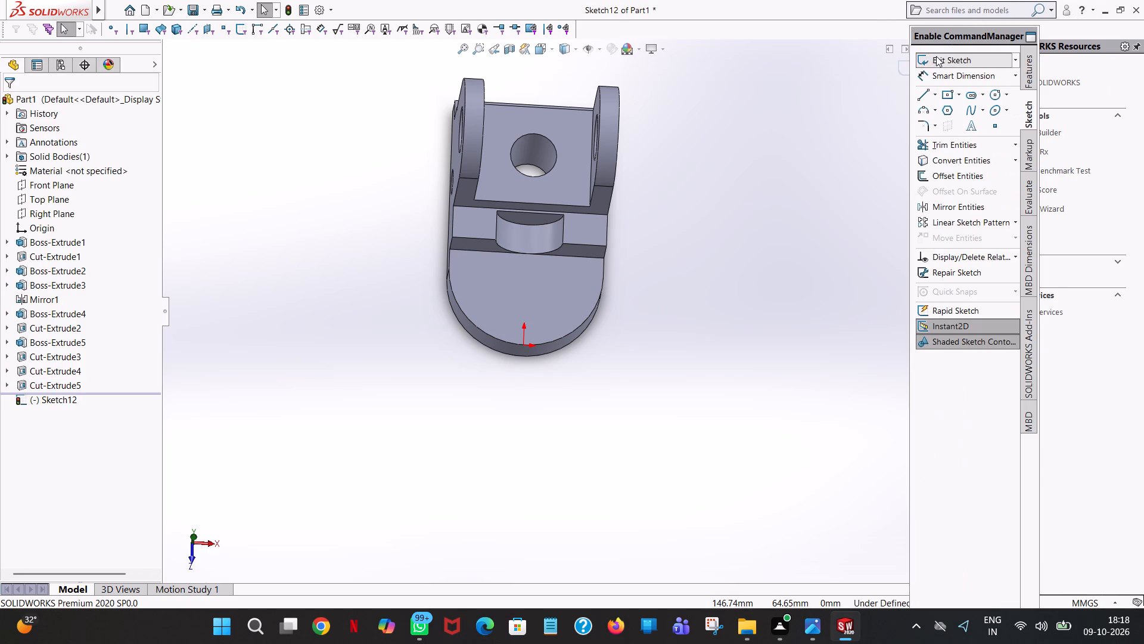
pyautogui.click(997, 98)
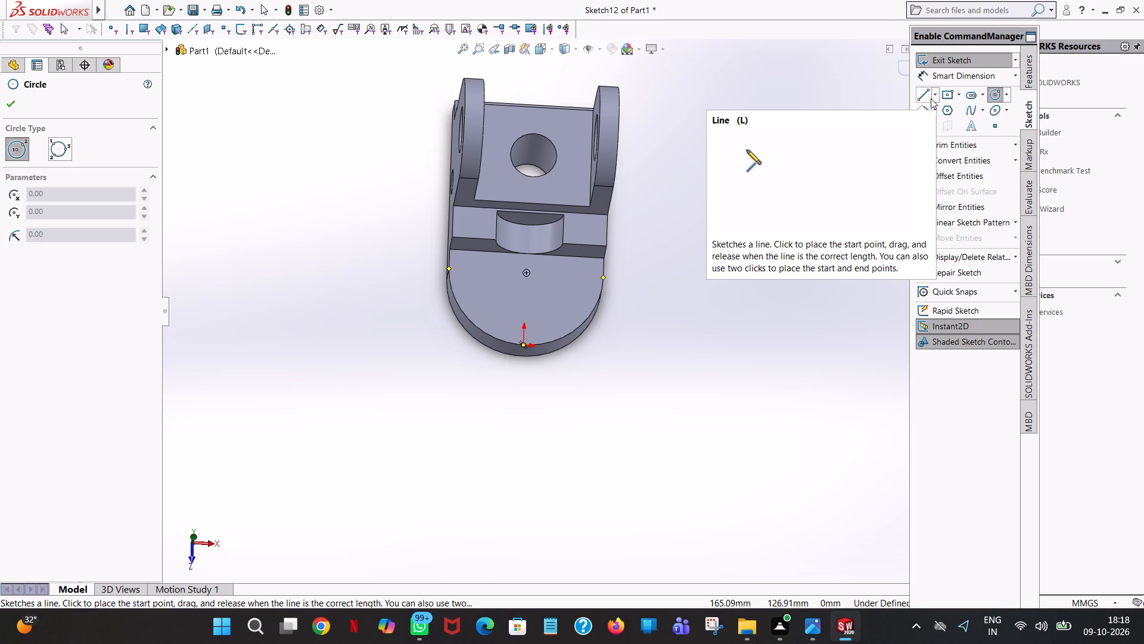
pyautogui.click(927, 94)
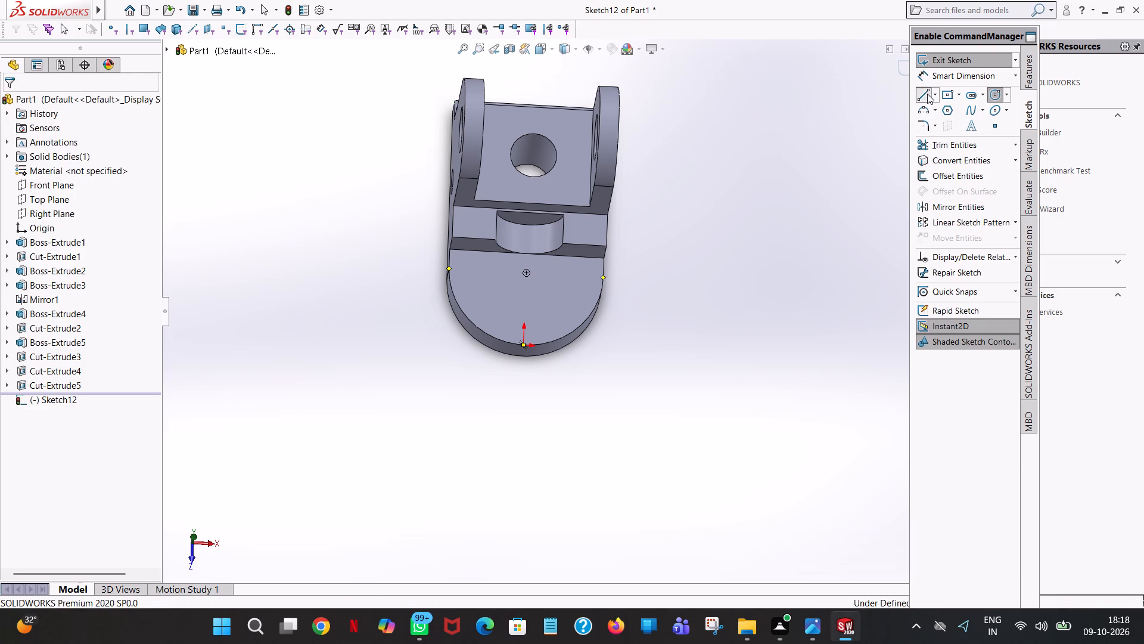
pyautogui.click(526, 250)
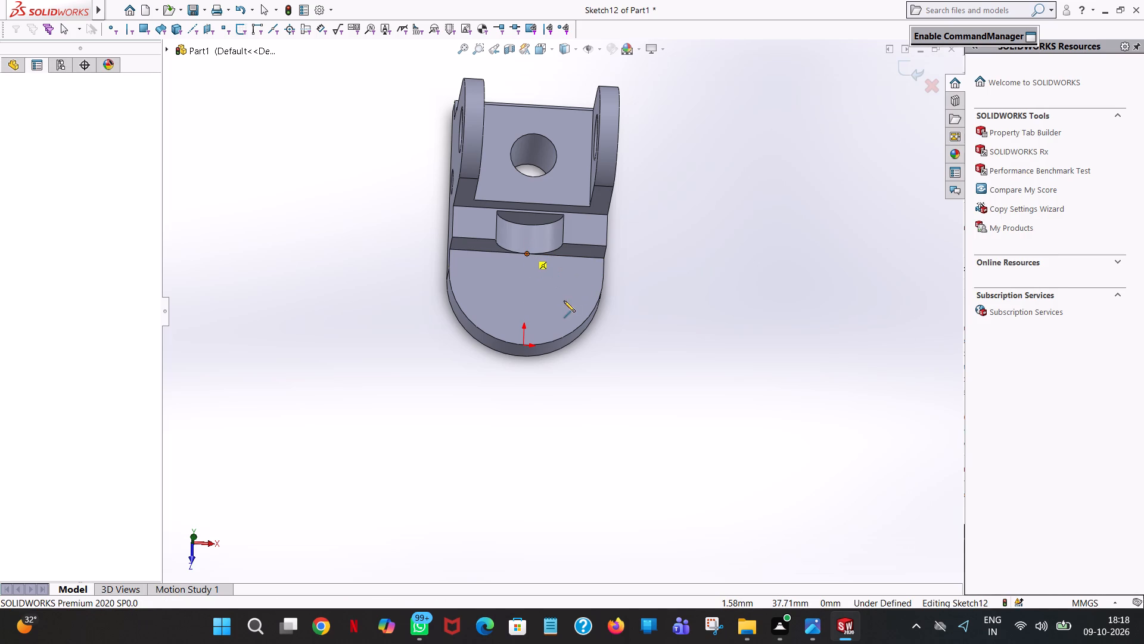
pyautogui.click(527, 316)
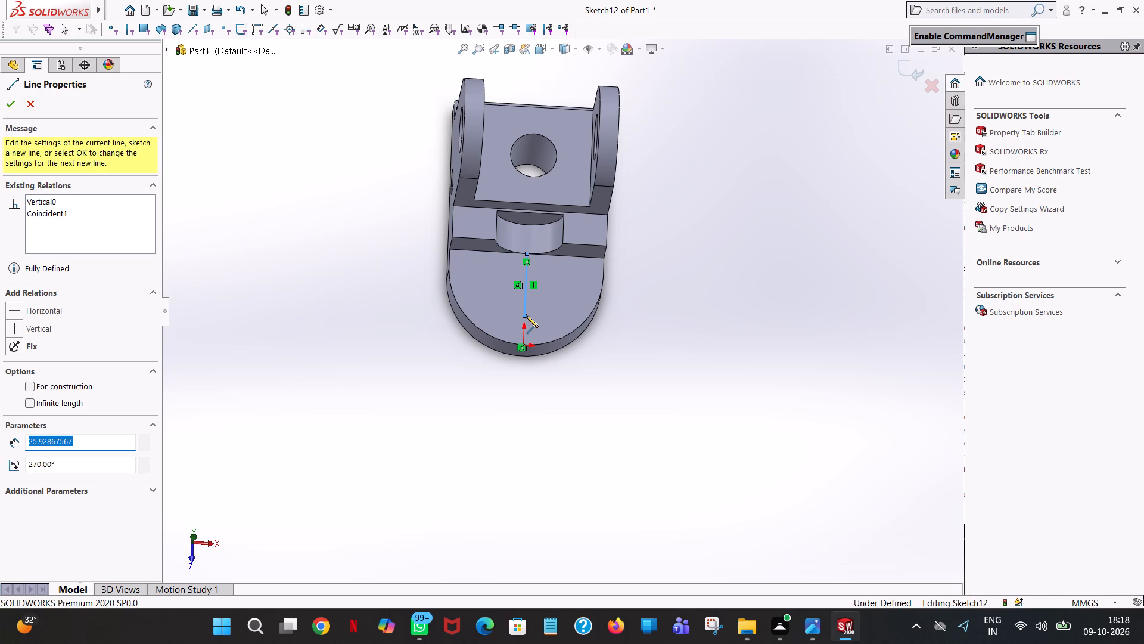
pyautogui.write('20')
pyautogui.press('Return')
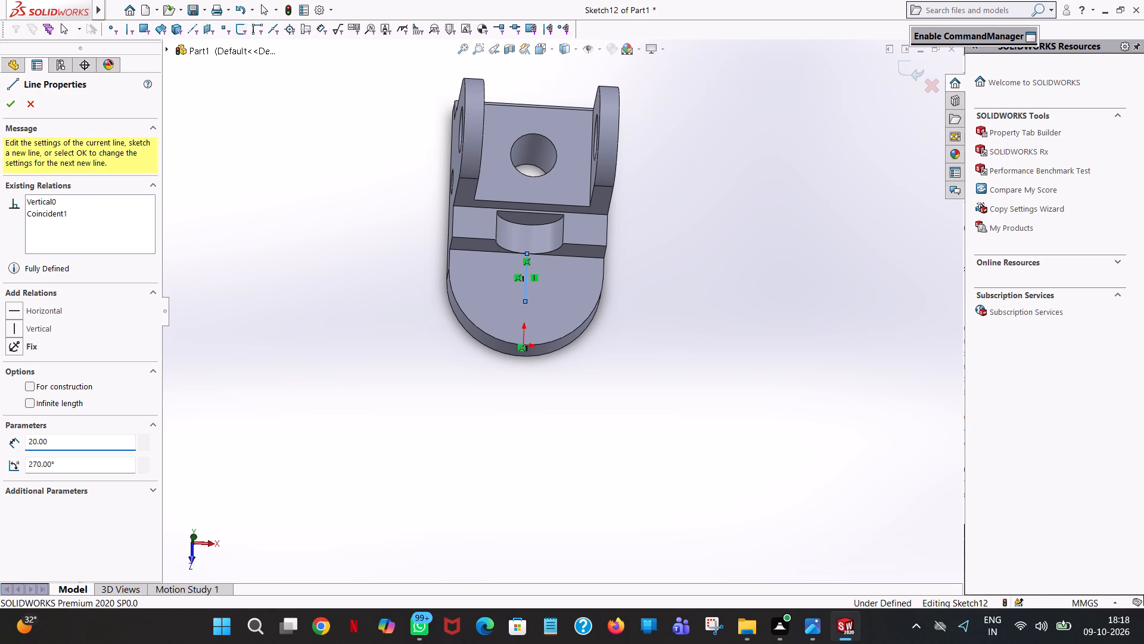
pyautogui.scroll(1, 527, 316)
pyautogui.rightClick(527, 316)
pyautogui.click(546, 324)
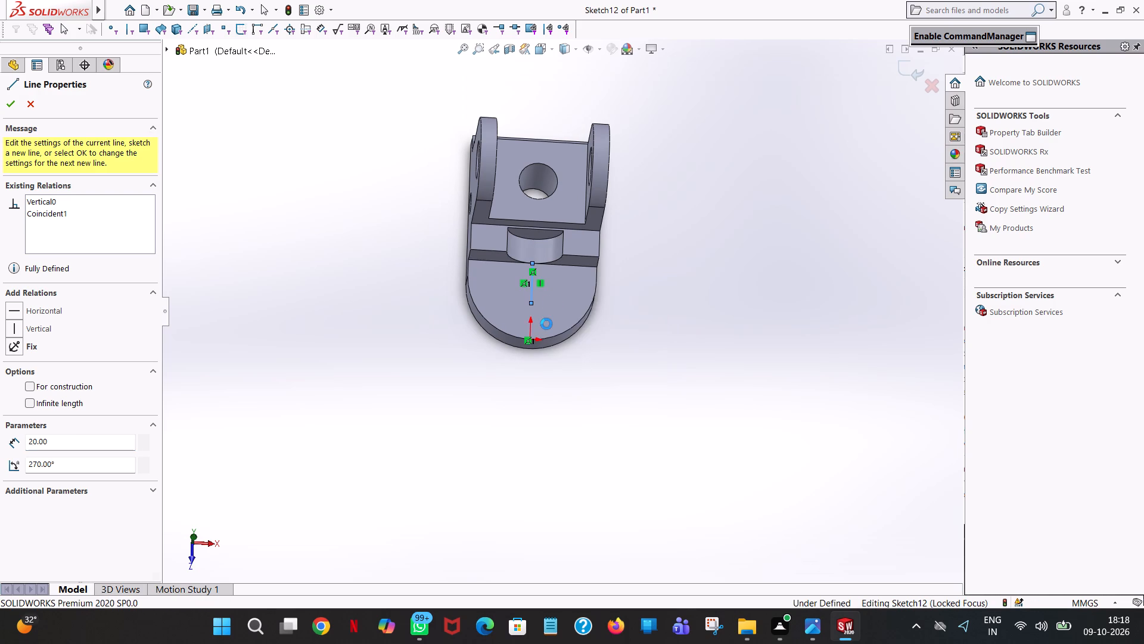
# Sketch a circle of 8 mm radius centred on the free end of the 20 mm line.
pyautogui.click(552, 48)
pyautogui.click(611, 113)
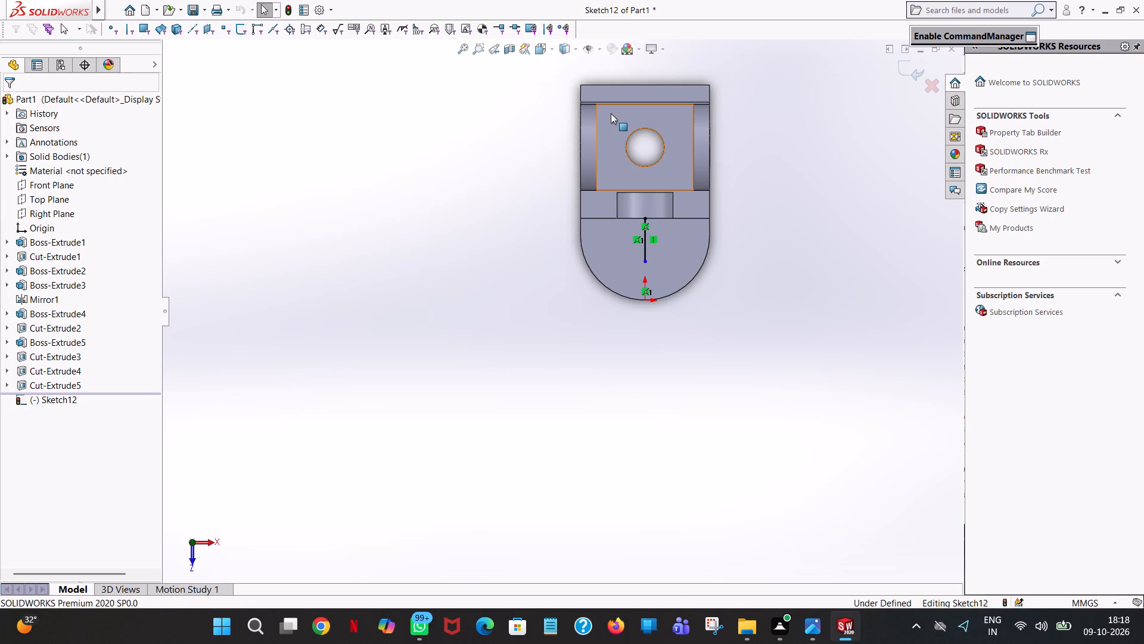
pyautogui.scroll(-7, 616, 176)
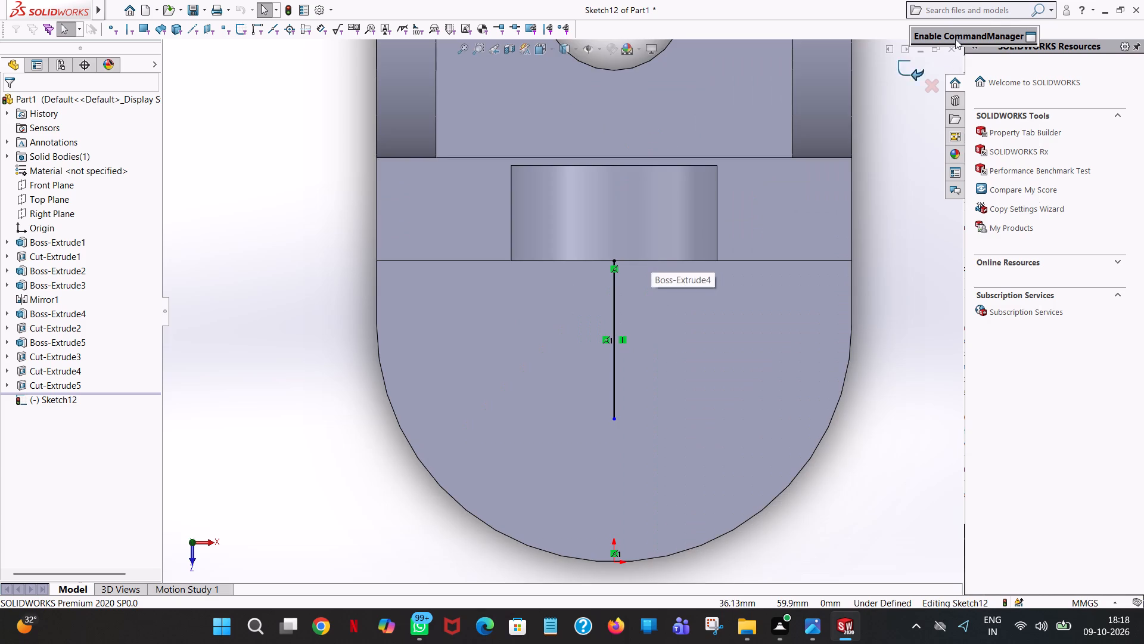
pyautogui.click(996, 92)
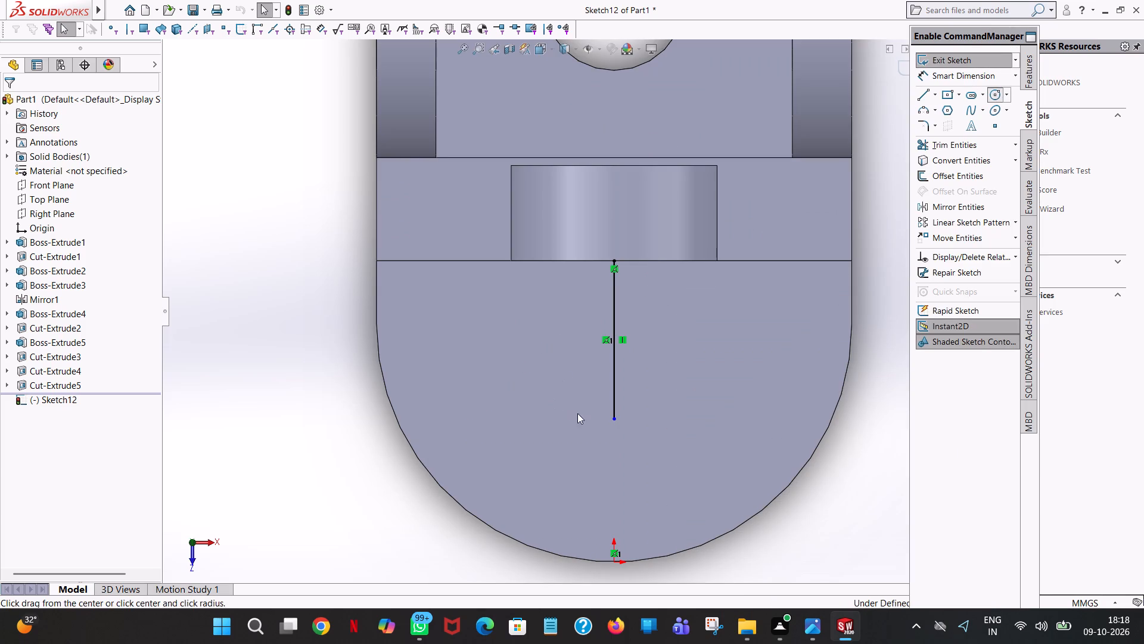
pyautogui.click(617, 418)
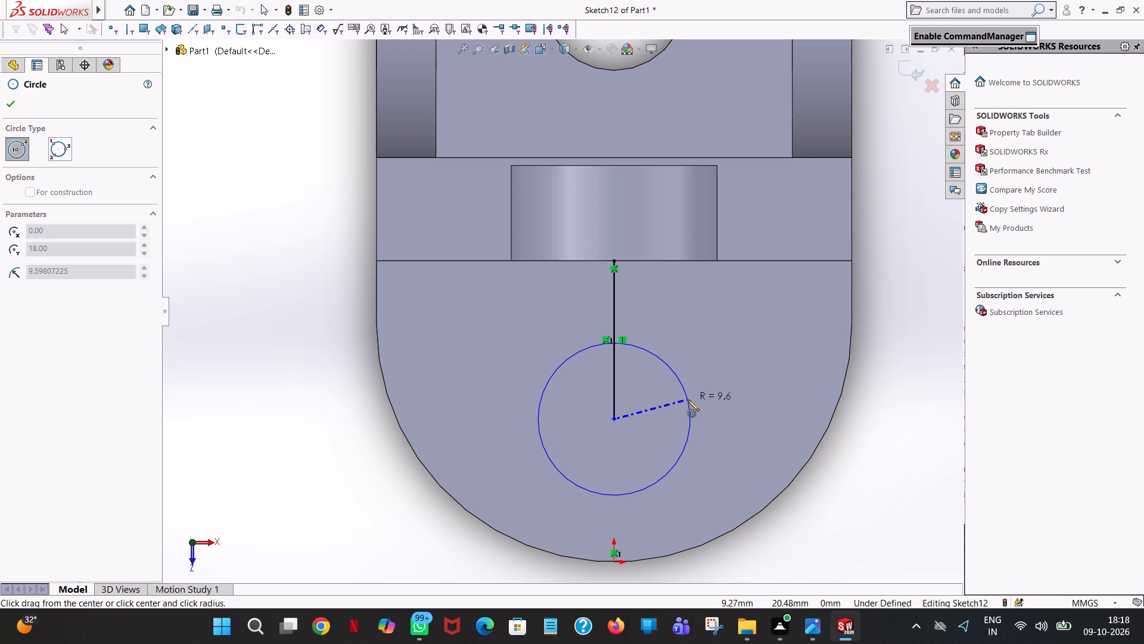
pyautogui.click(688, 400)
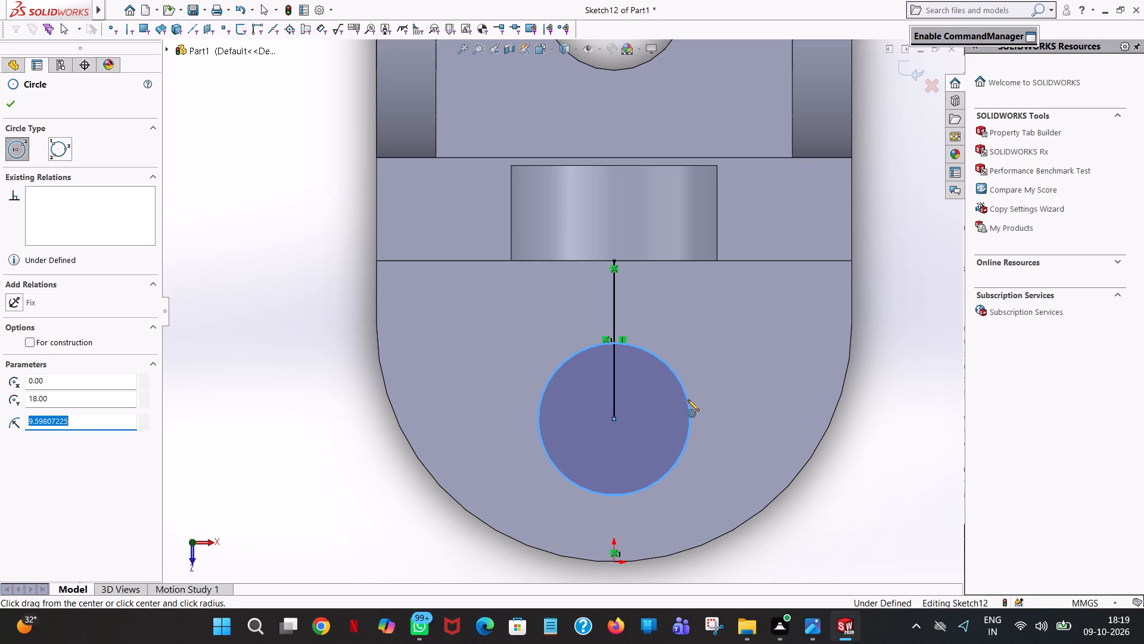
pyautogui.press('8')
pyautogui.press('Return')
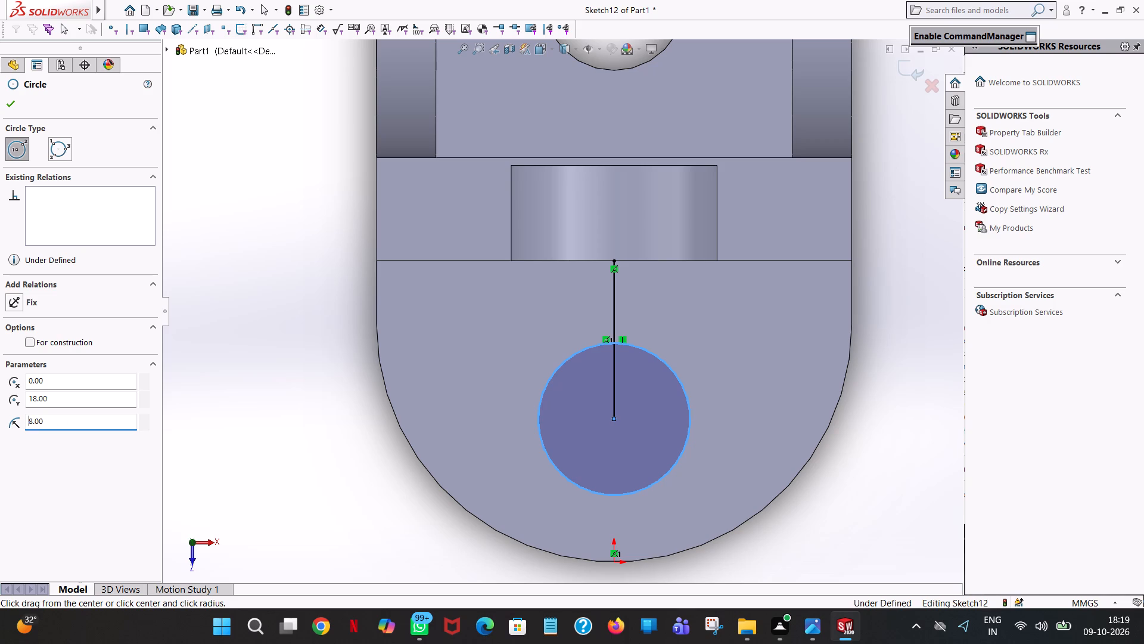
pyautogui.rightClick(688, 400)
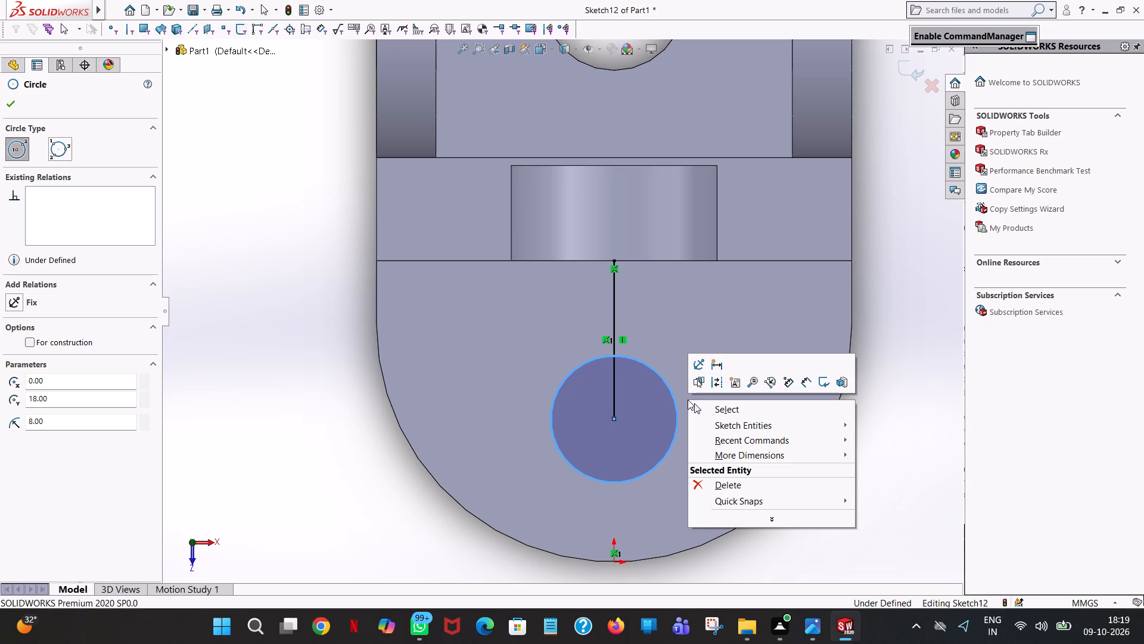
pyautogui.click(745, 407)
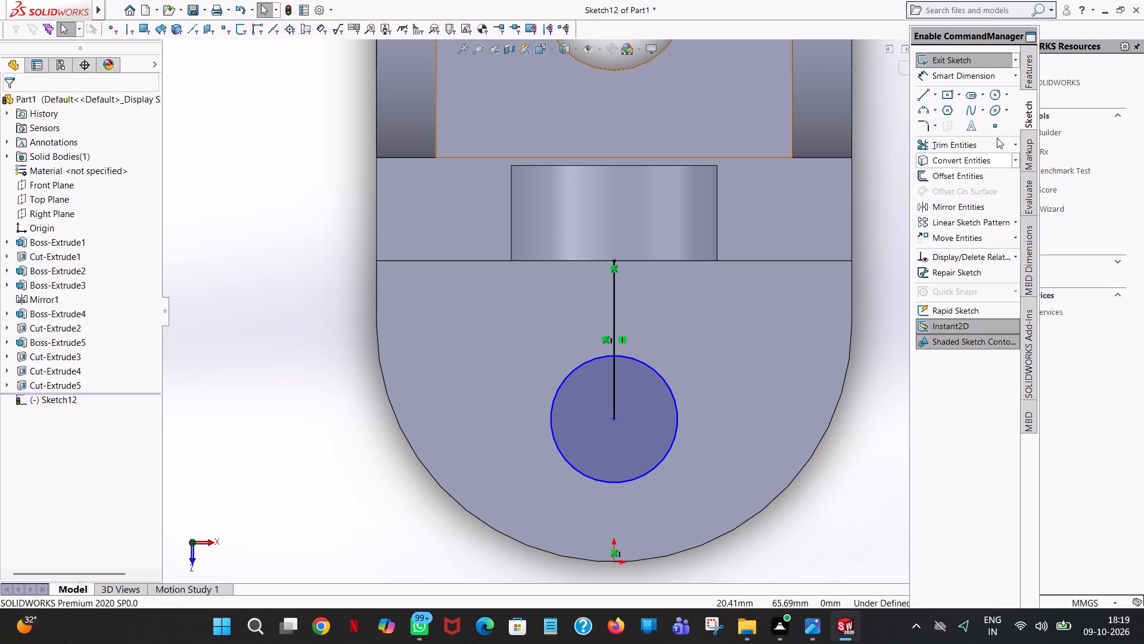
# Trim away the 20 mm locating line, leaving only the circle in the sketch.
pyautogui.click(966, 148)
pyautogui.click(612, 312)
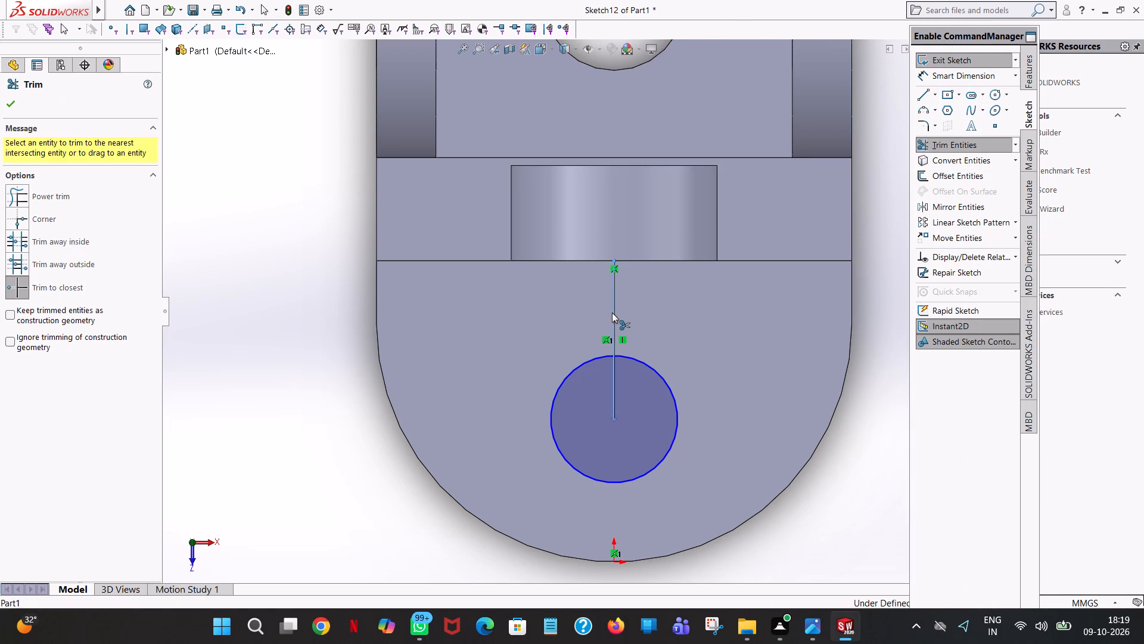
pyautogui.click(613, 392)
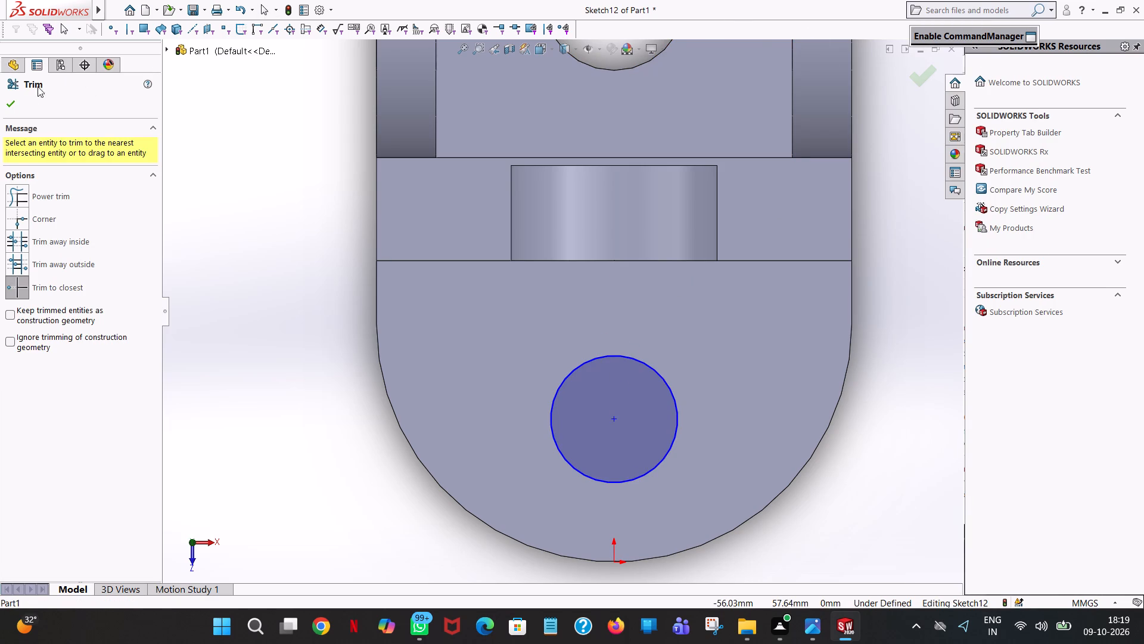
pyautogui.click(18, 100)
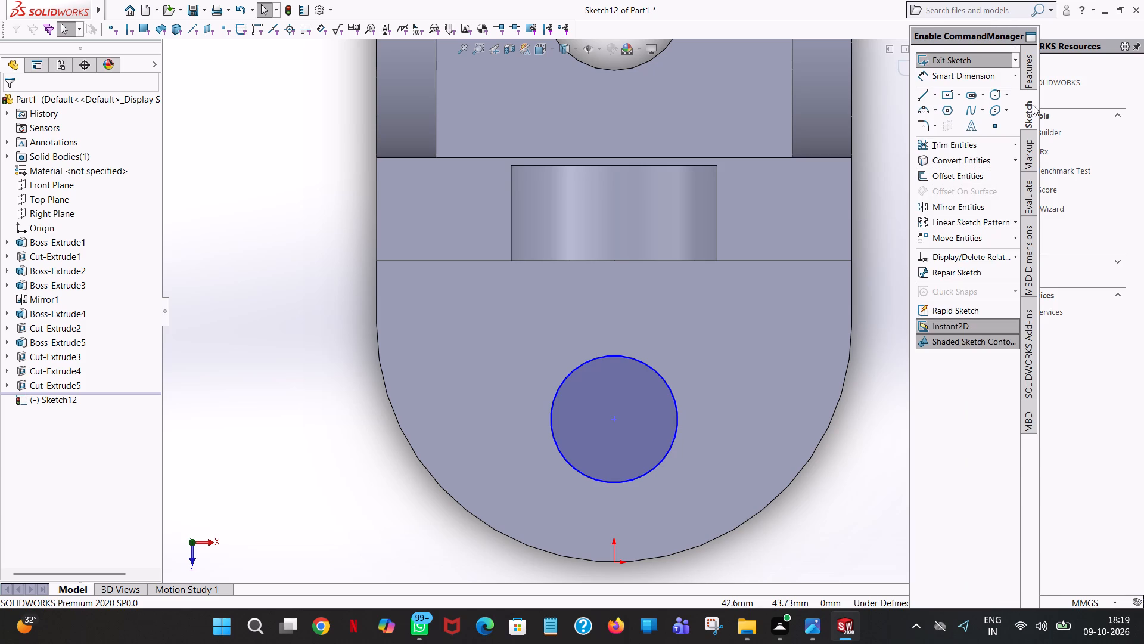
# Cut the 8 mm radius circle through the rounded end of the plate with a blind depth of 139 mm.
pyautogui.click(1028, 76)
pyautogui.click(959, 136)
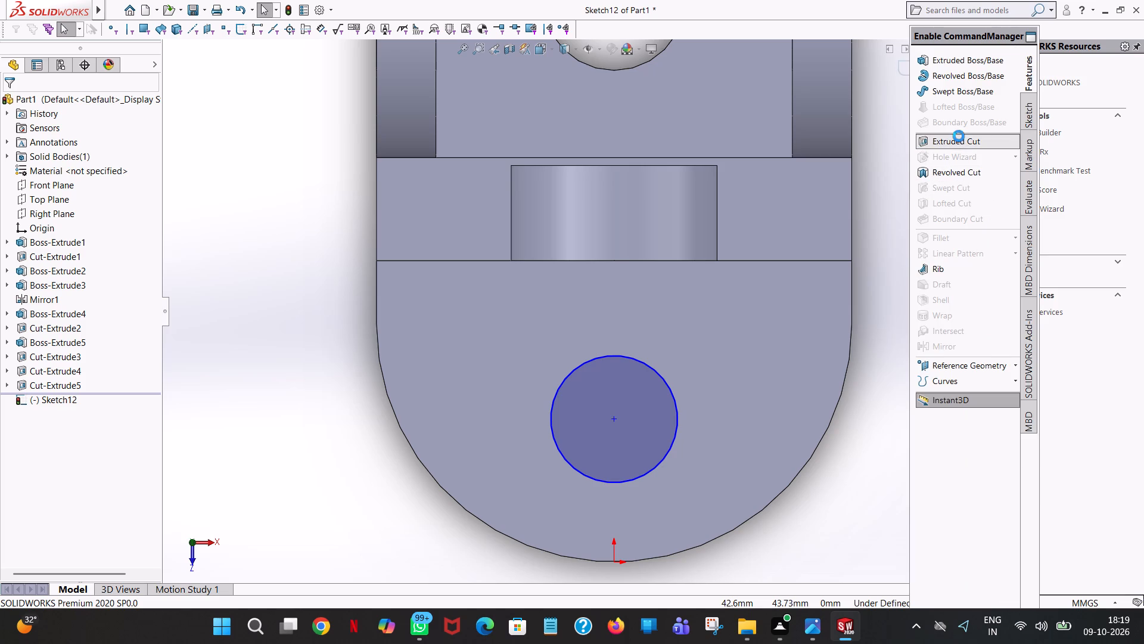
pyautogui.moveTo(848, 280); pyautogui.dragTo(686, 299, button='middle')
pyautogui.scroll(1, 686, 299)
pyautogui.moveTo(686, 300); pyautogui.dragTo(674, 320, button='middle')
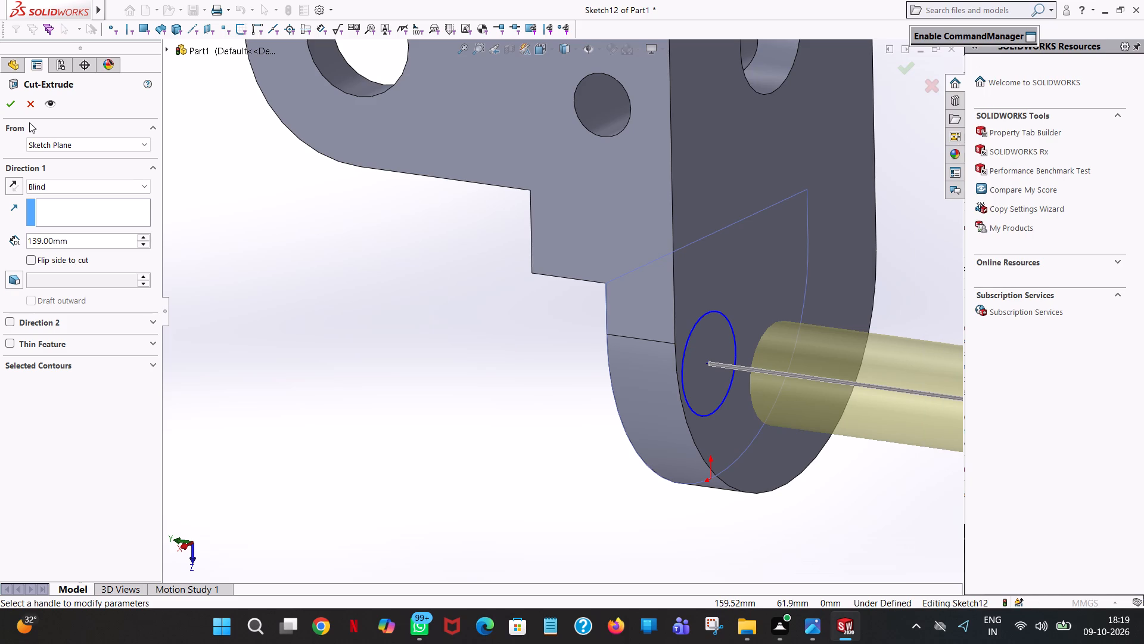
pyautogui.click(8, 102)
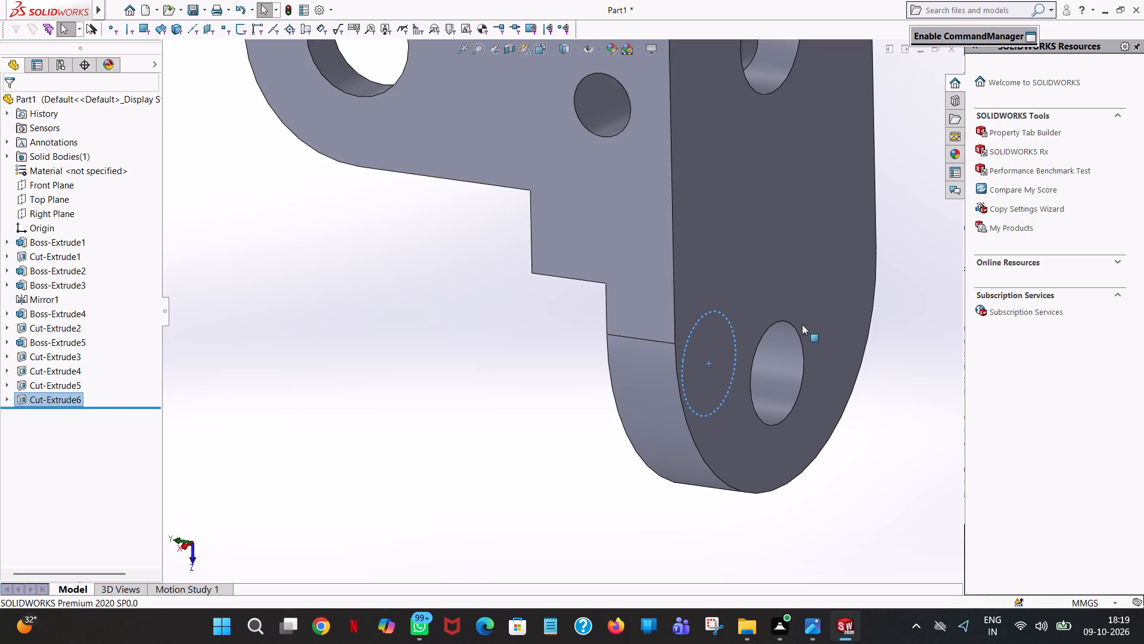
# Examine the bracket from several sides, including the hole in the rounded end of the plate.
pyautogui.click(372, 408)
pyautogui.scroll(1, 461, 401)
pyautogui.moveTo(461, 401); pyautogui.dragTo(577, 360, button='middle')
pyautogui.scroll(1, 577, 374)
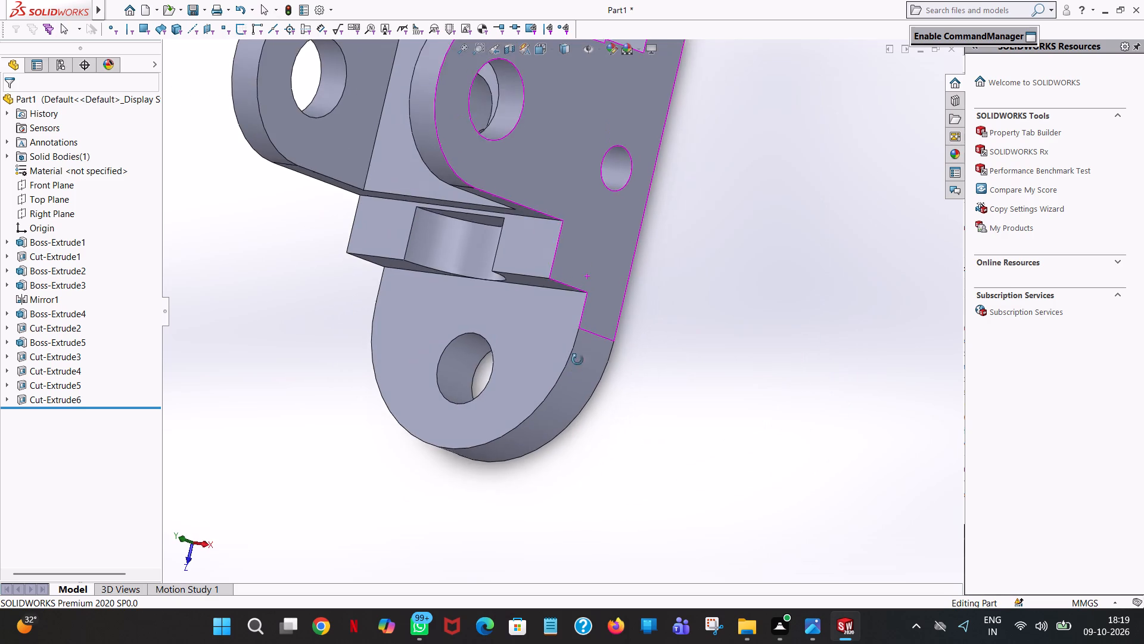
pyautogui.moveTo(577, 360); pyautogui.dragTo(586, 345, button='middle')
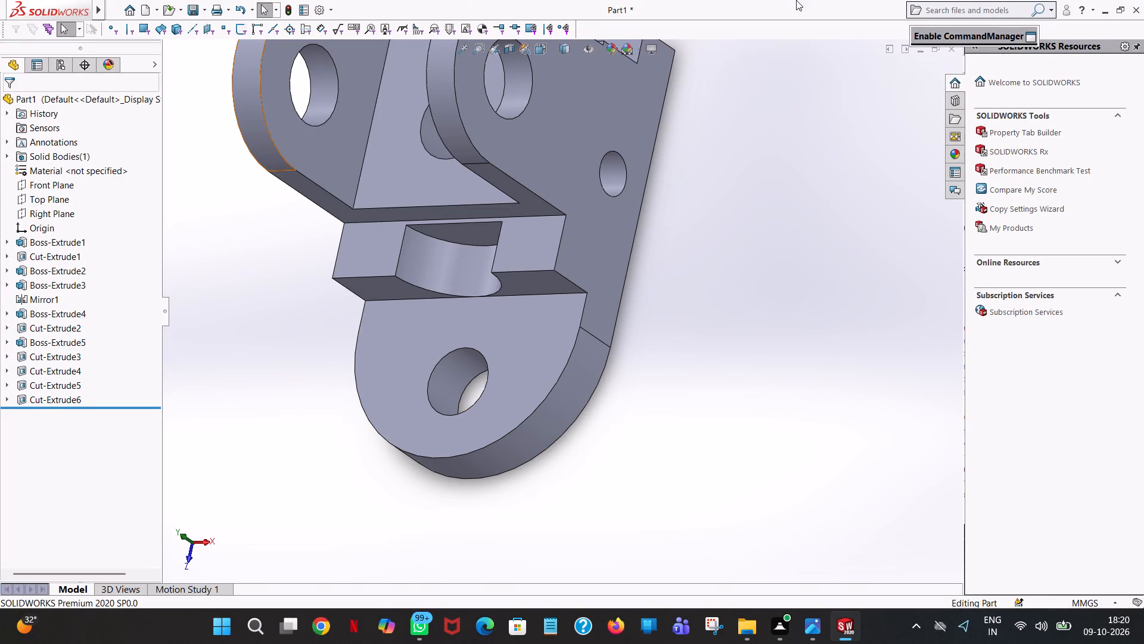
pyautogui.scroll(1, 573, 81)
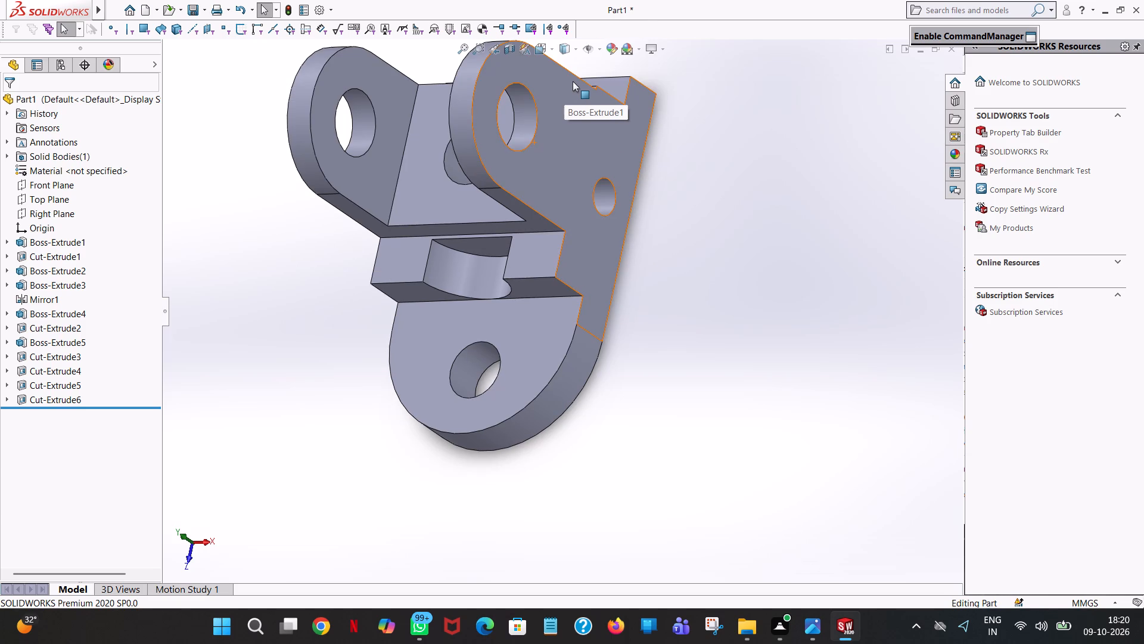
pyautogui.click(723, 222)
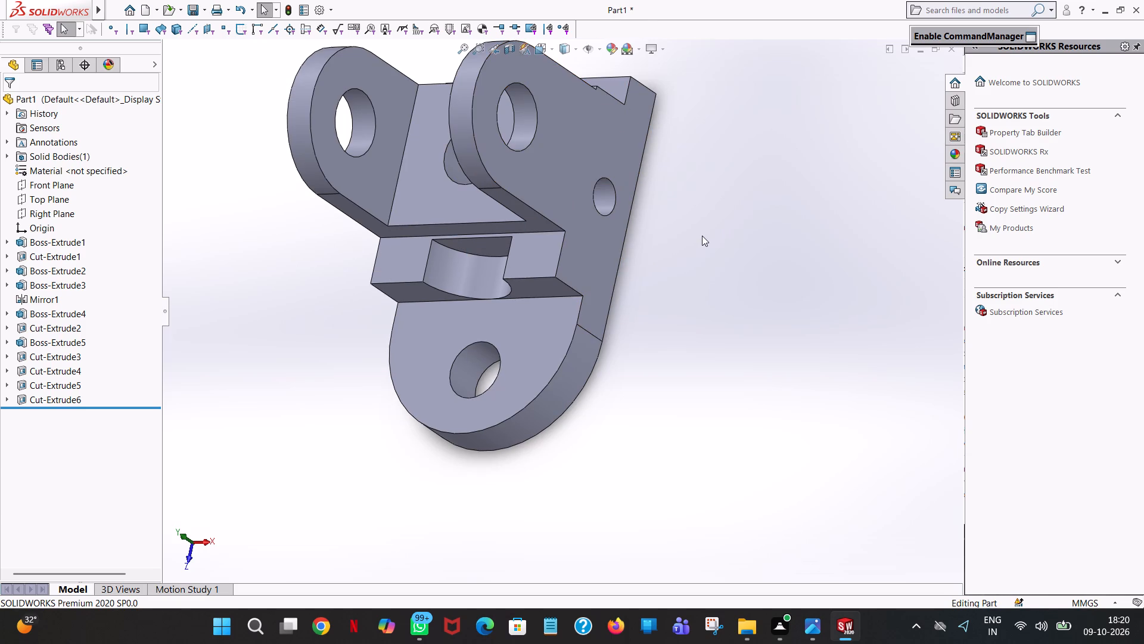
pyautogui.moveTo(702, 236); pyautogui.dragTo(784, 174, button='middle')
pyautogui.scroll(1, 702, 236)
pyautogui.scroll(1, 784, 174)
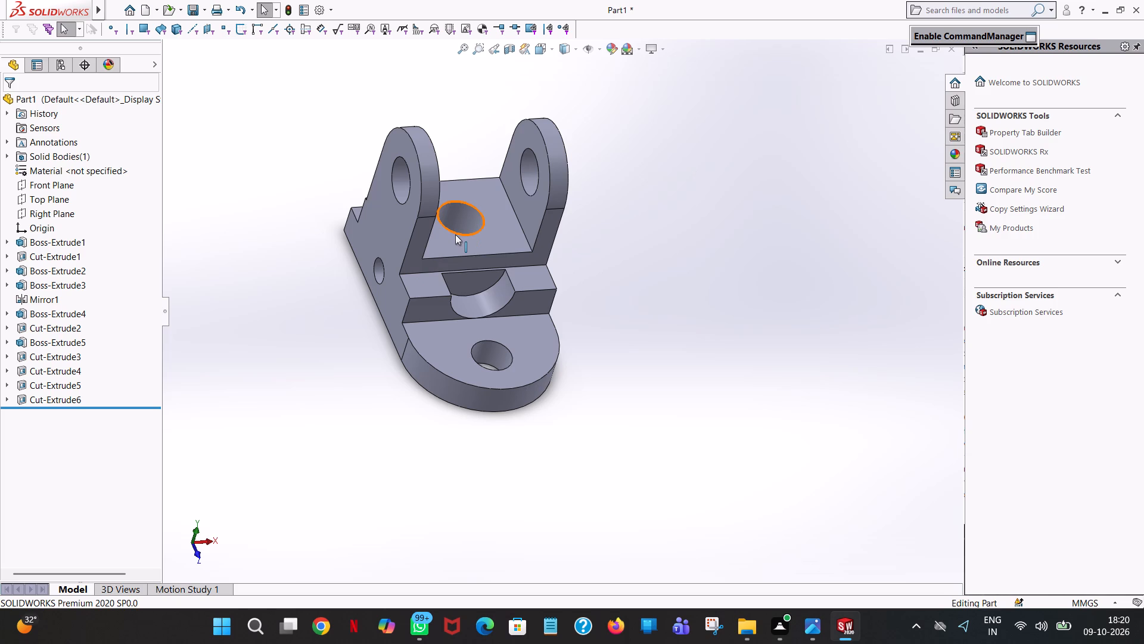
pyautogui.scroll(-1, 624, 296)
pyautogui.moveTo(585, 364); pyautogui.dragTo(572, 259, button='middle')
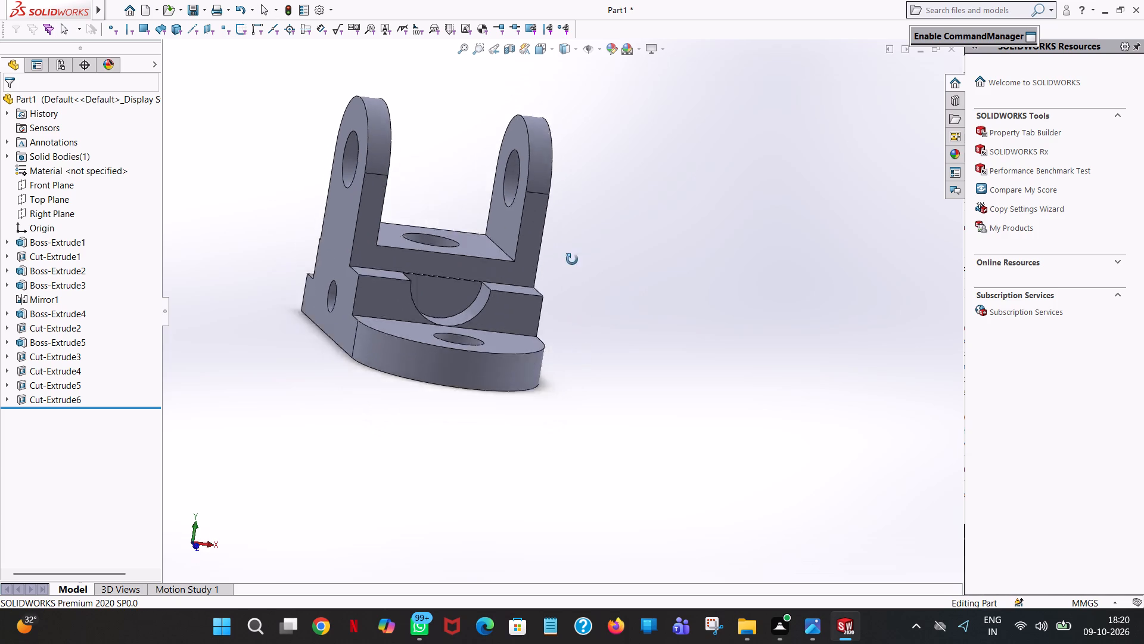
pyautogui.moveTo(572, 259); pyautogui.dragTo(846, 200, button='middle')
pyautogui.scroll(1, 846, 200)
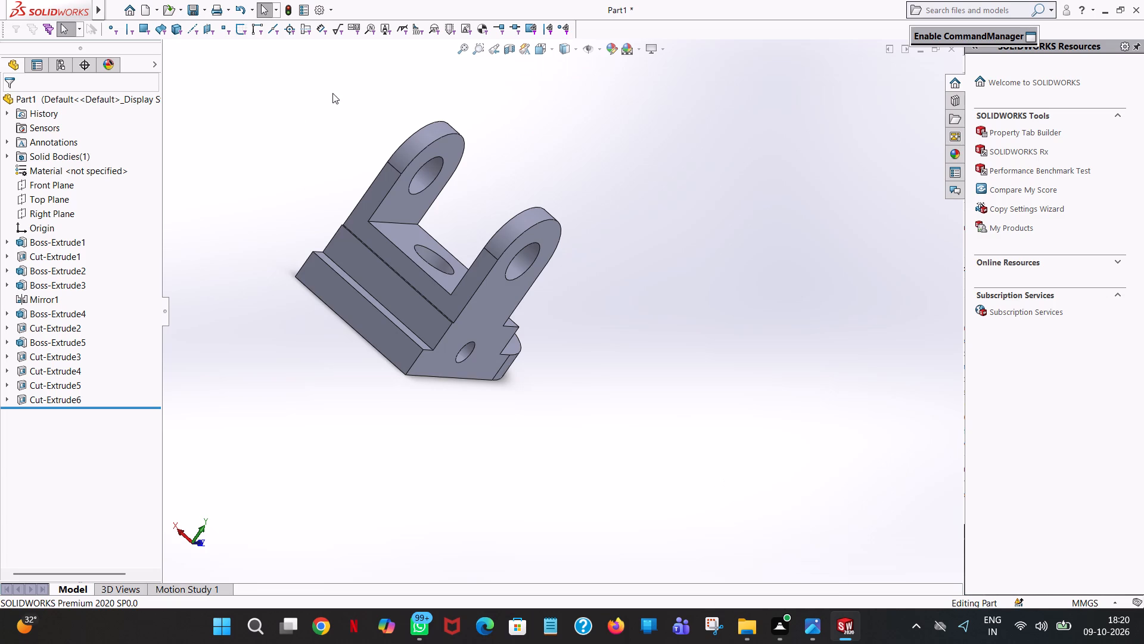
# Save the part as "clevis bracket" in SOLIDWORKS Part format in the fuji new design folder.
pyautogui.click(190, 10)
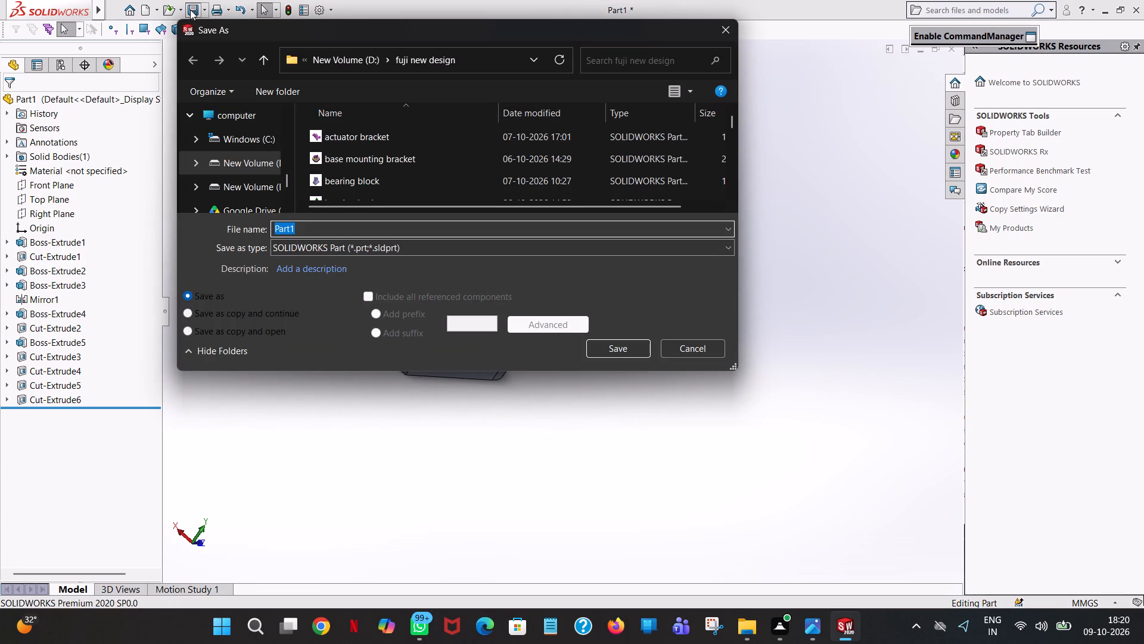
pyautogui.write('clevis')
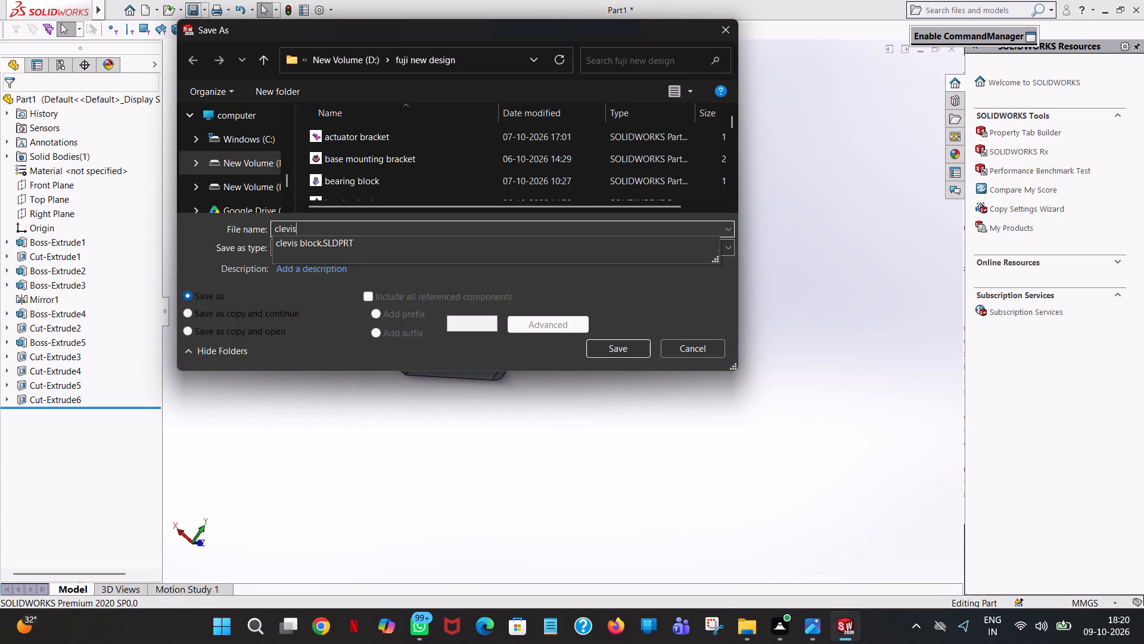
pyautogui.press('space')
pyautogui.write('brac')
pyautogui.write('ket')
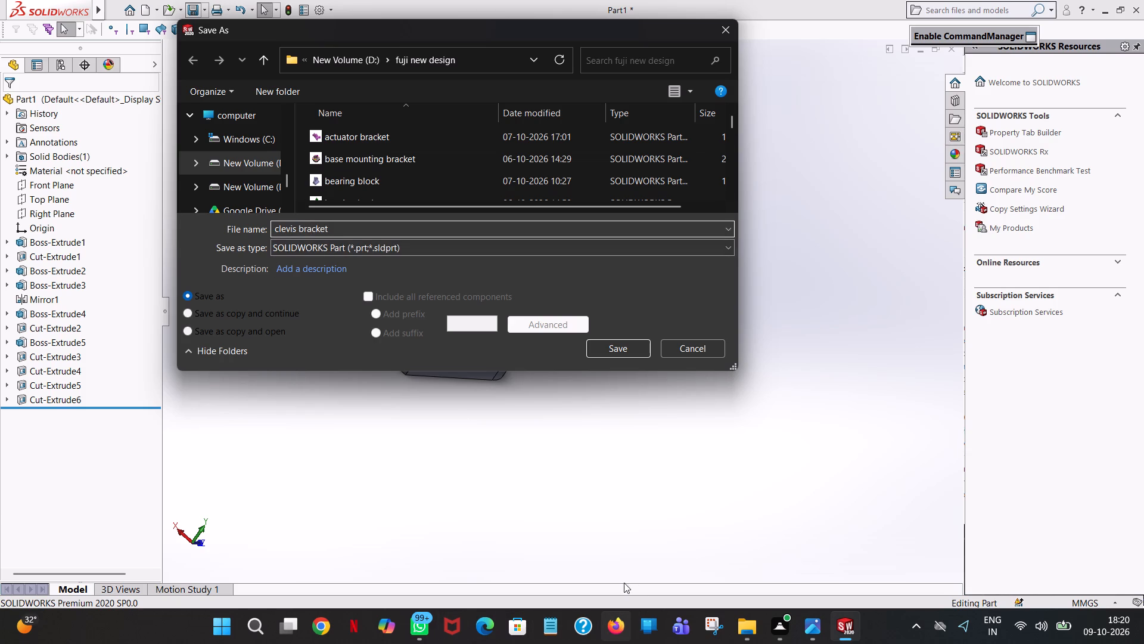
pyautogui.click(635, 352)
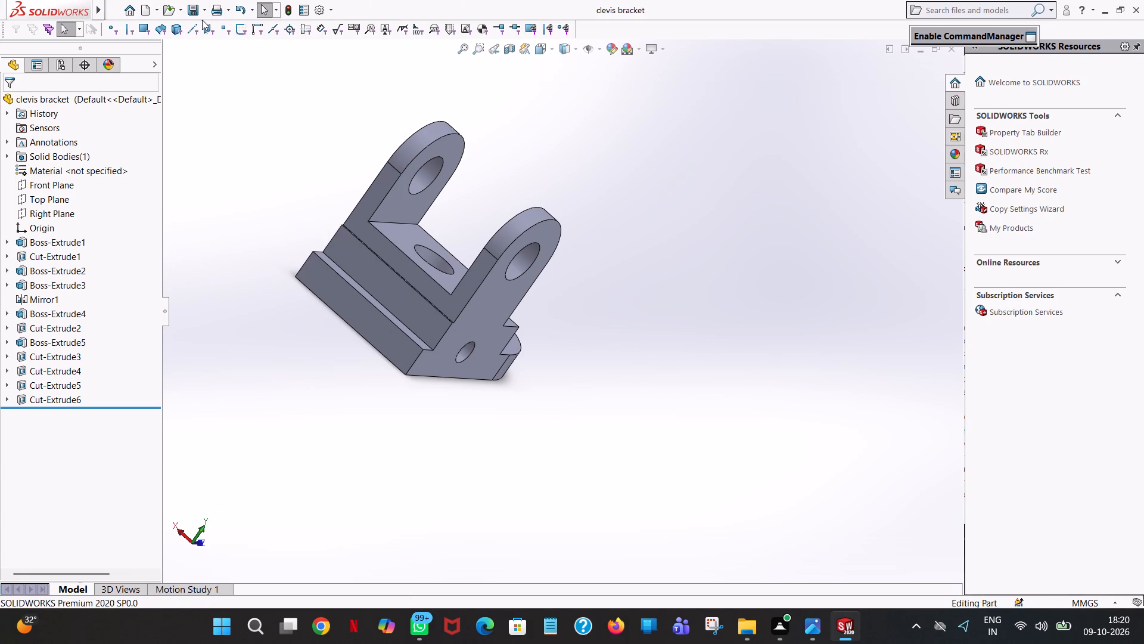
# Save a PDF version of the clevis bracket in the fuji new pdf folder, keeping the file name clevis bracket.
pyautogui.click(204, 5)
pyautogui.click(210, 41)
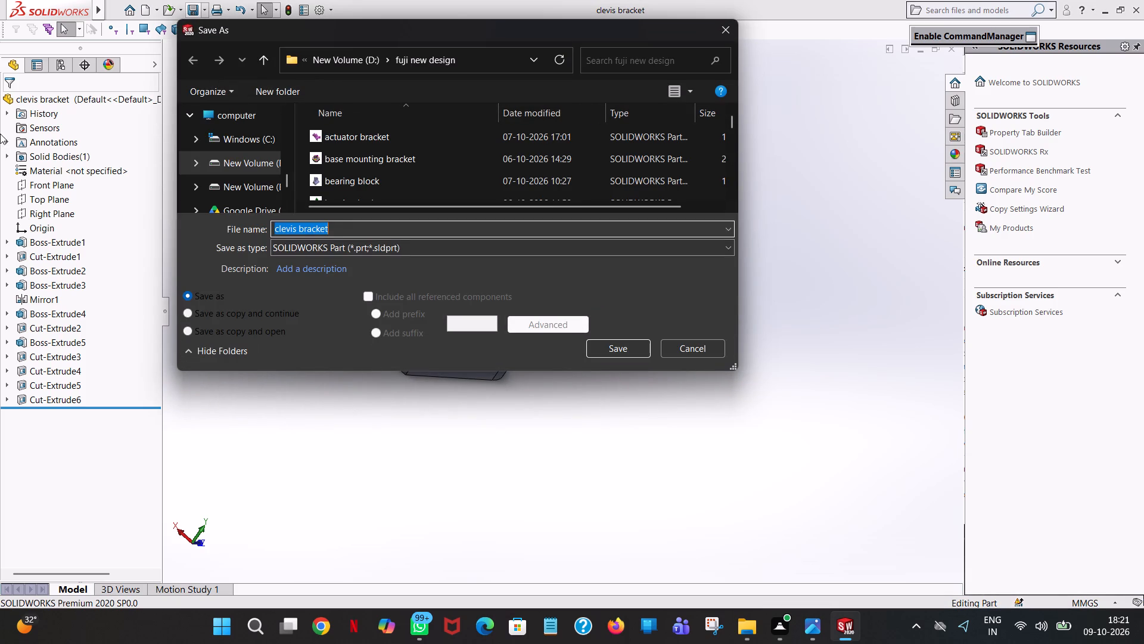
pyautogui.click(273, 55)
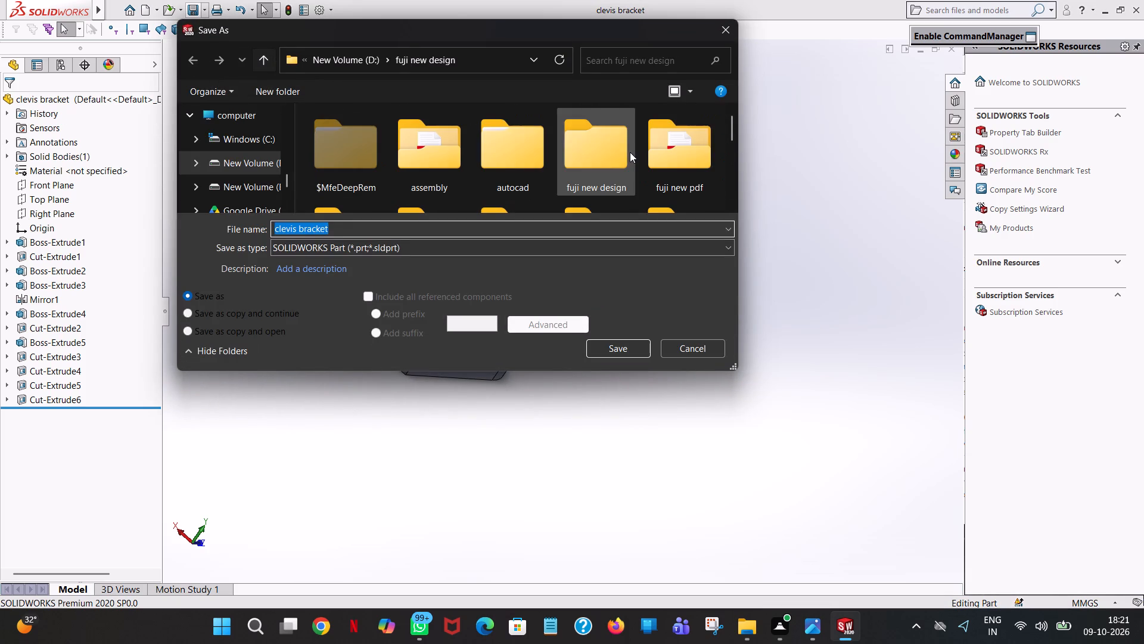
pyautogui.doubleClick(674, 157)
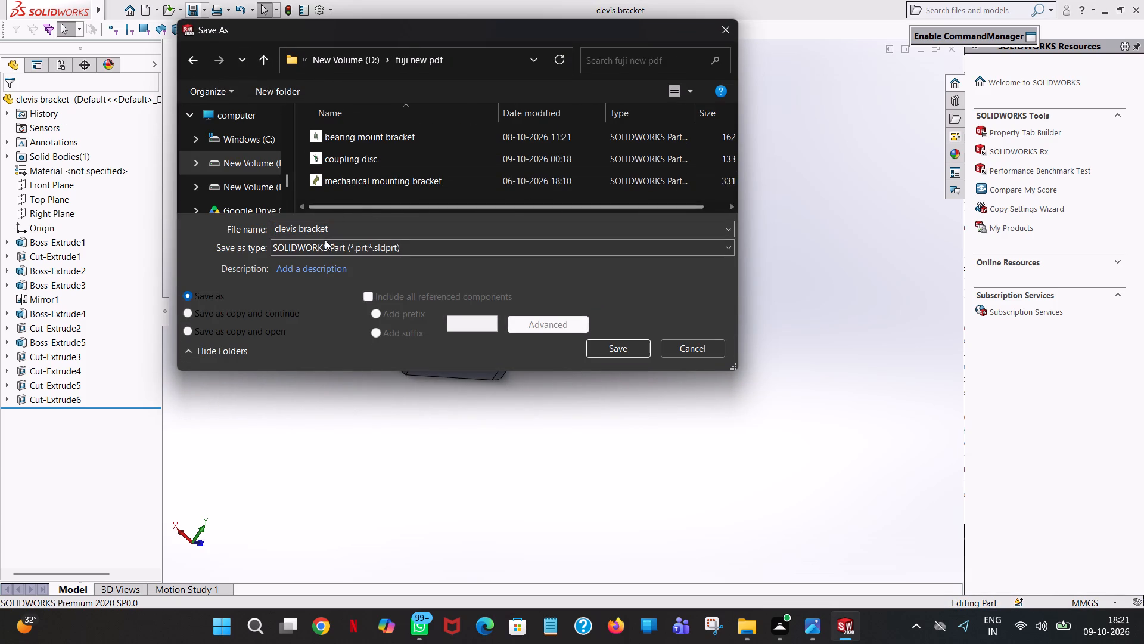
pyautogui.click(371, 245)
pyautogui.click(465, 342)
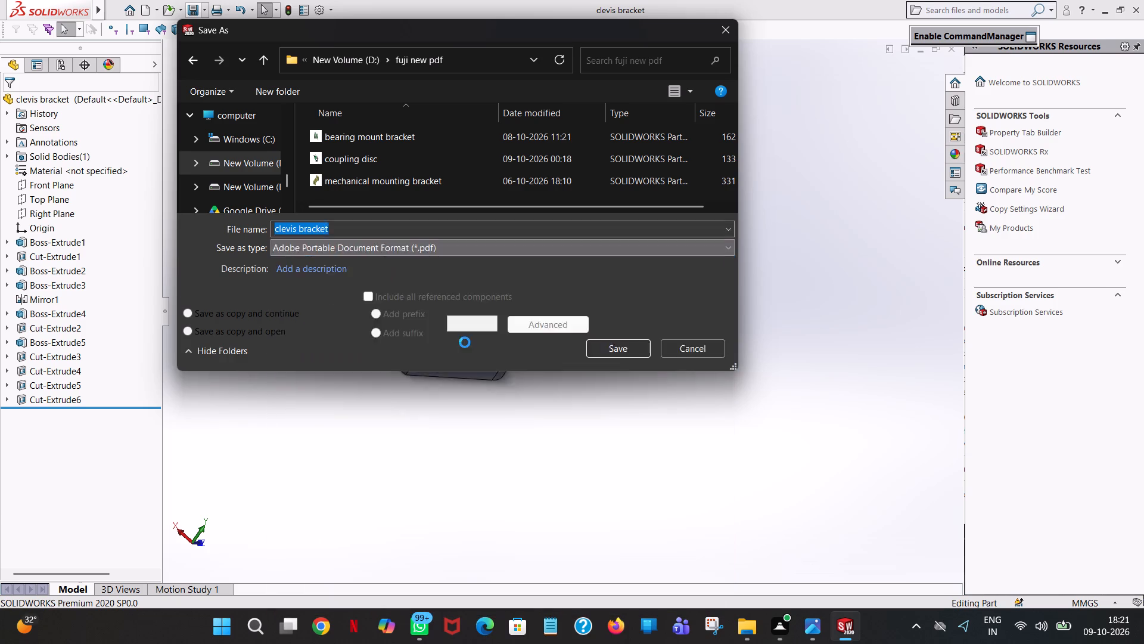
pyautogui.click(627, 369)
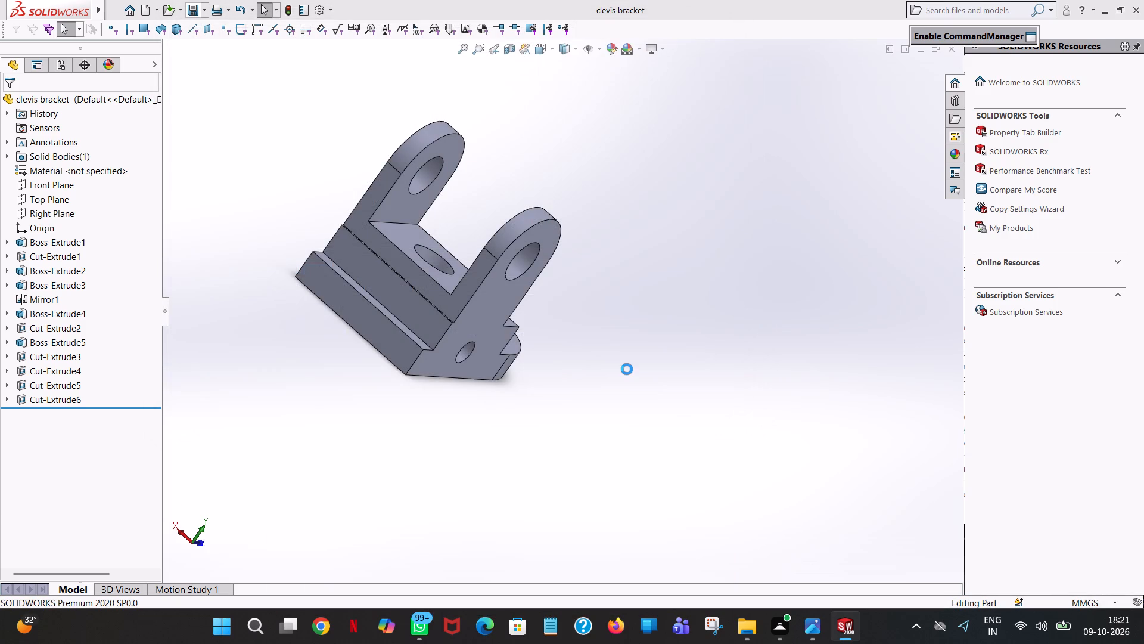